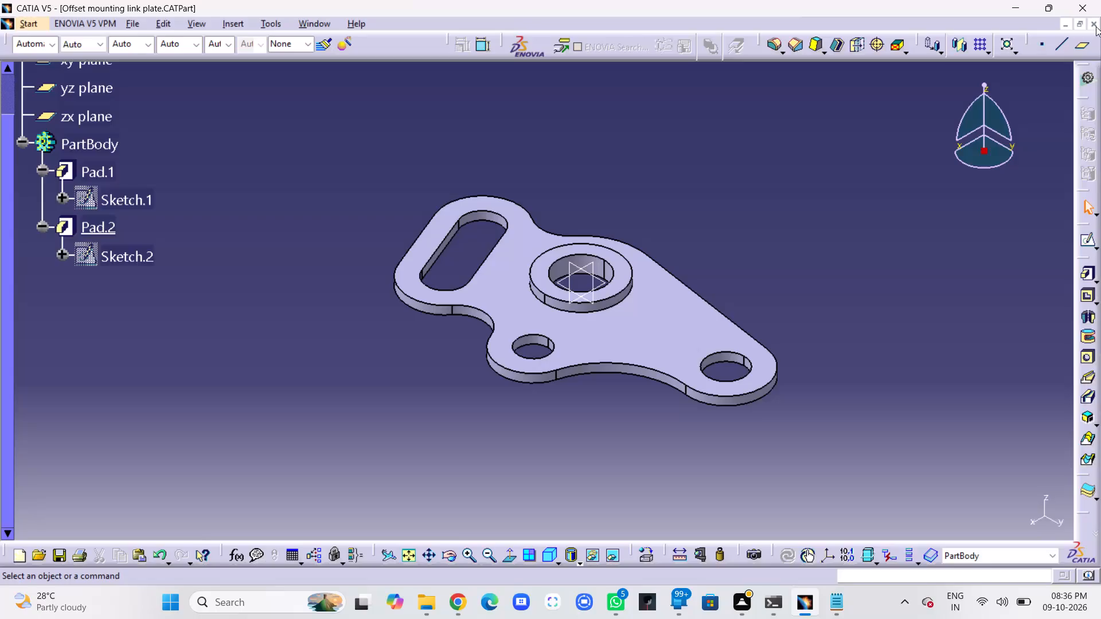
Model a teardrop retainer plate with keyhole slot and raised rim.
Close the Offset mounting link plate part document.
click(1096, 26)
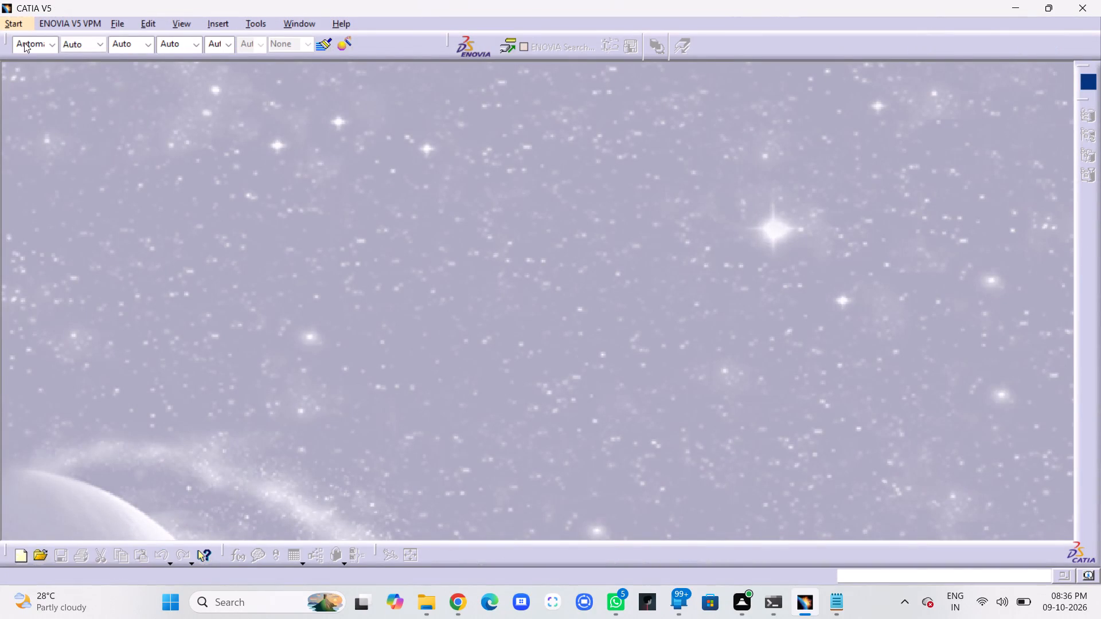
Create a new Part Design part, keeping the default name Part1 and hybrid design enabled.
click(27, 21)
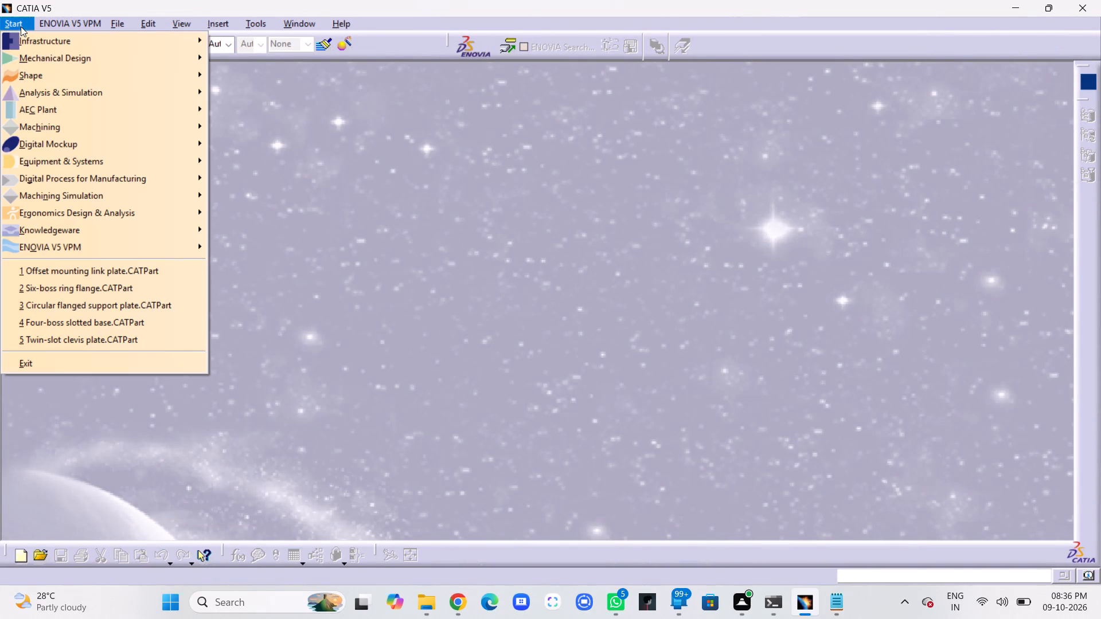
click(247, 61)
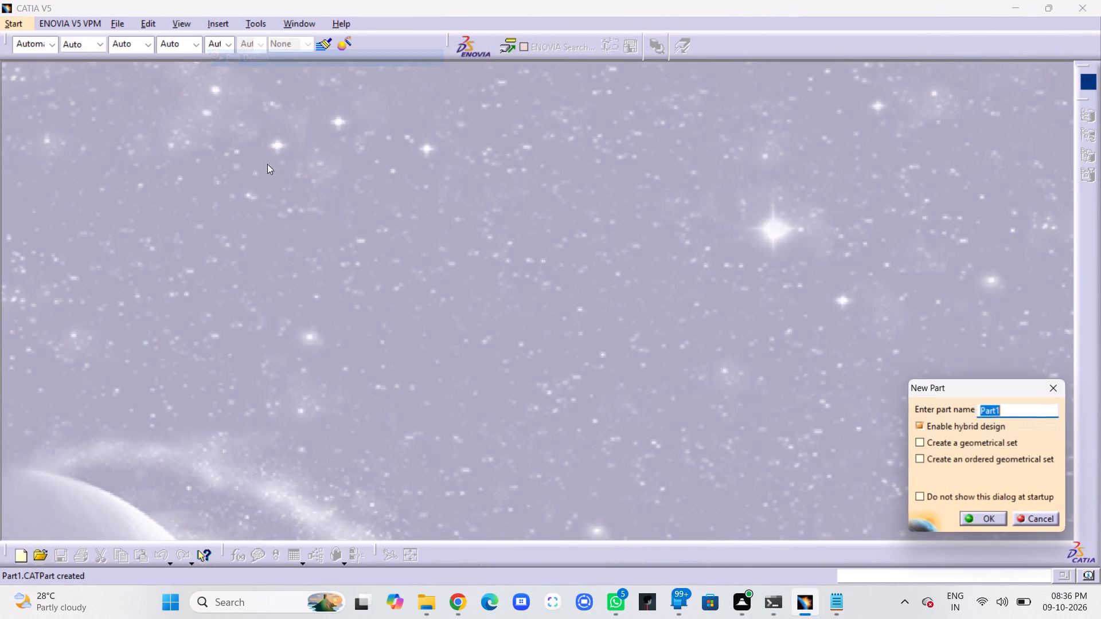
click(998, 519)
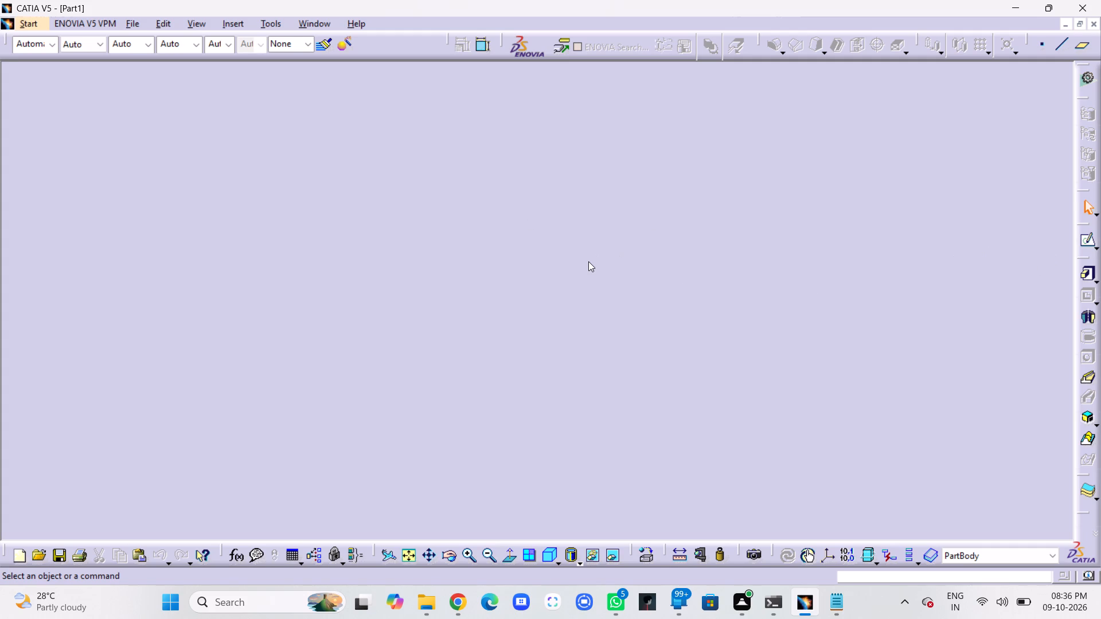
On the xy plane, sketch a vertical elongated hole upward from the origin, about 79 mm between centres with about 19.4 mm radius.
click(561, 295)
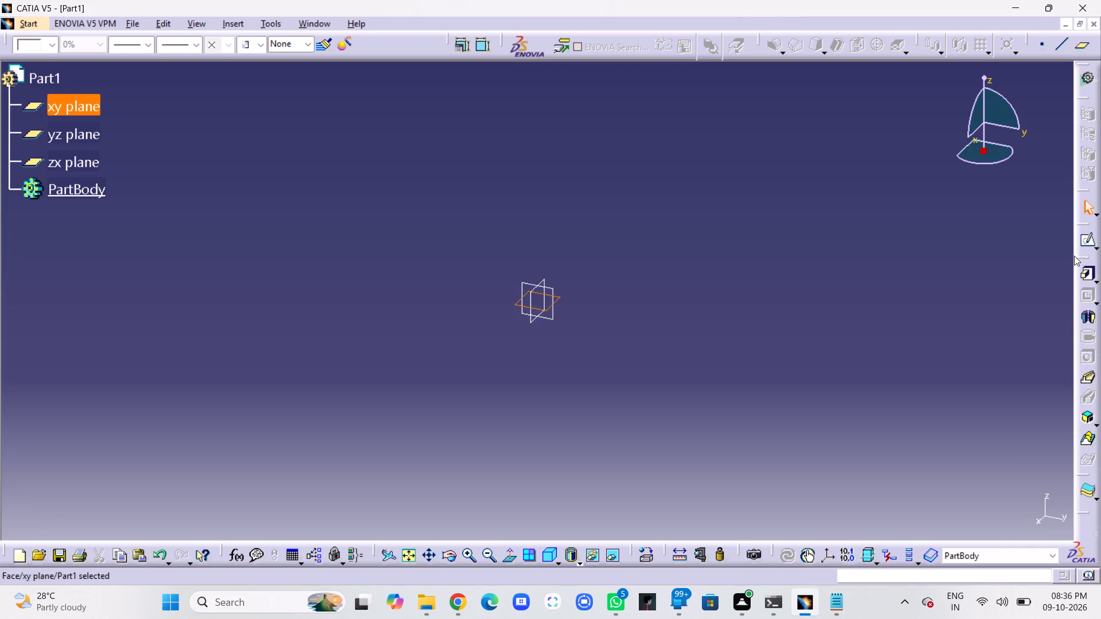
click(1090, 242)
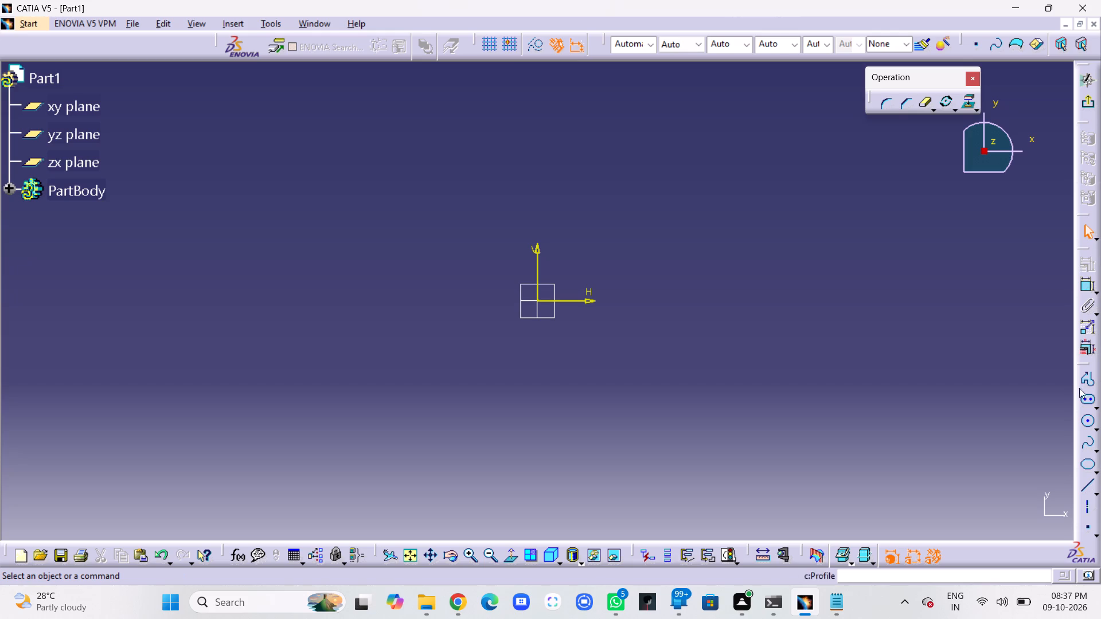
click(1088, 400)
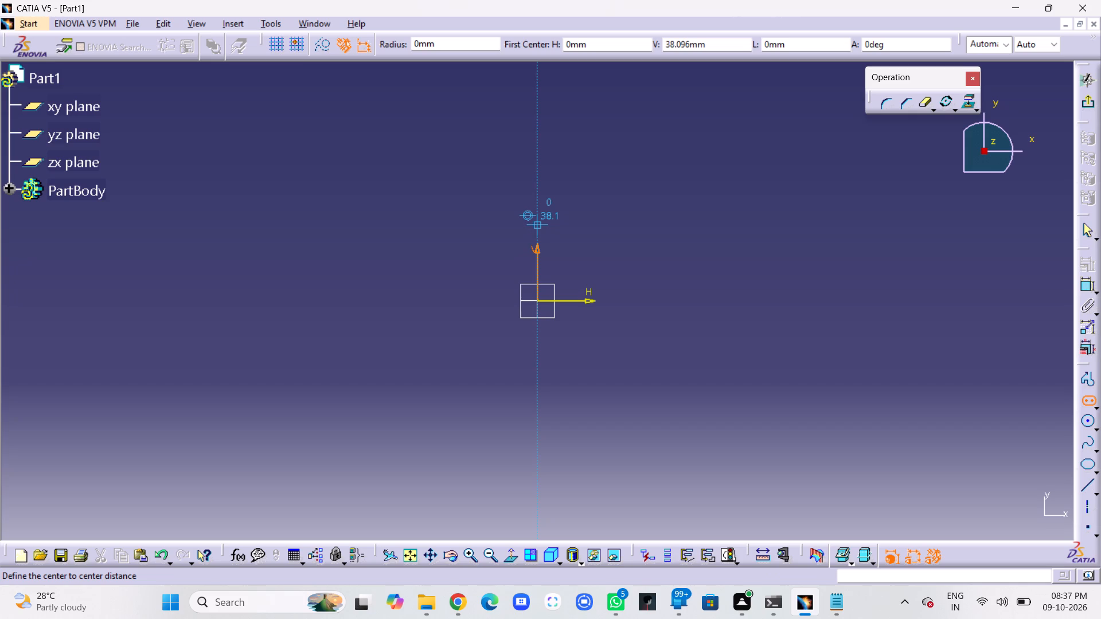
click(536, 301)
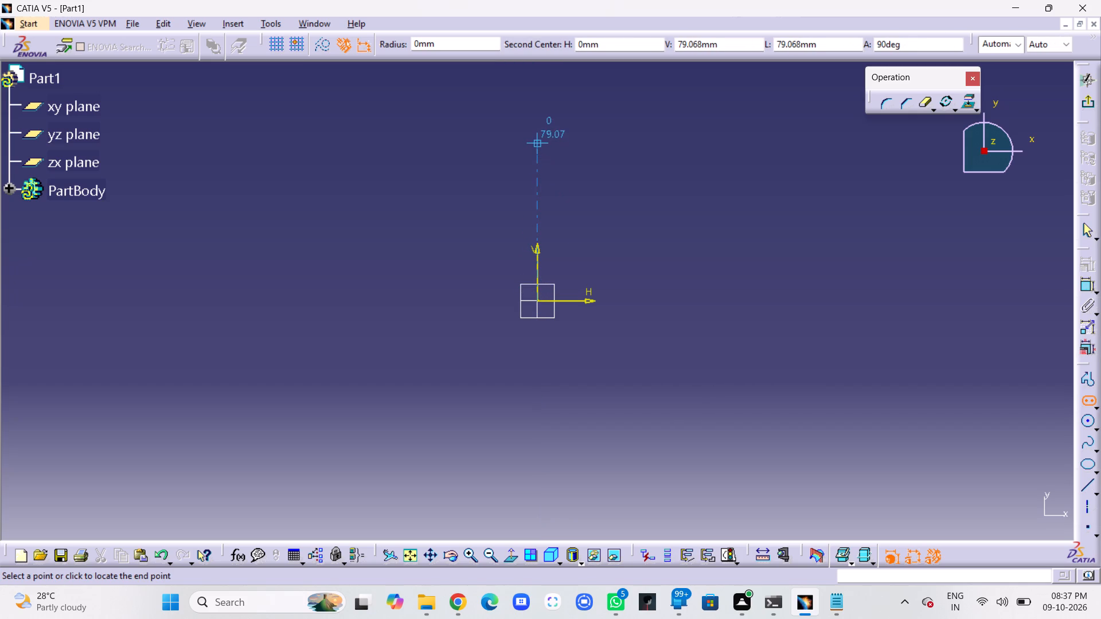
click(537, 141)
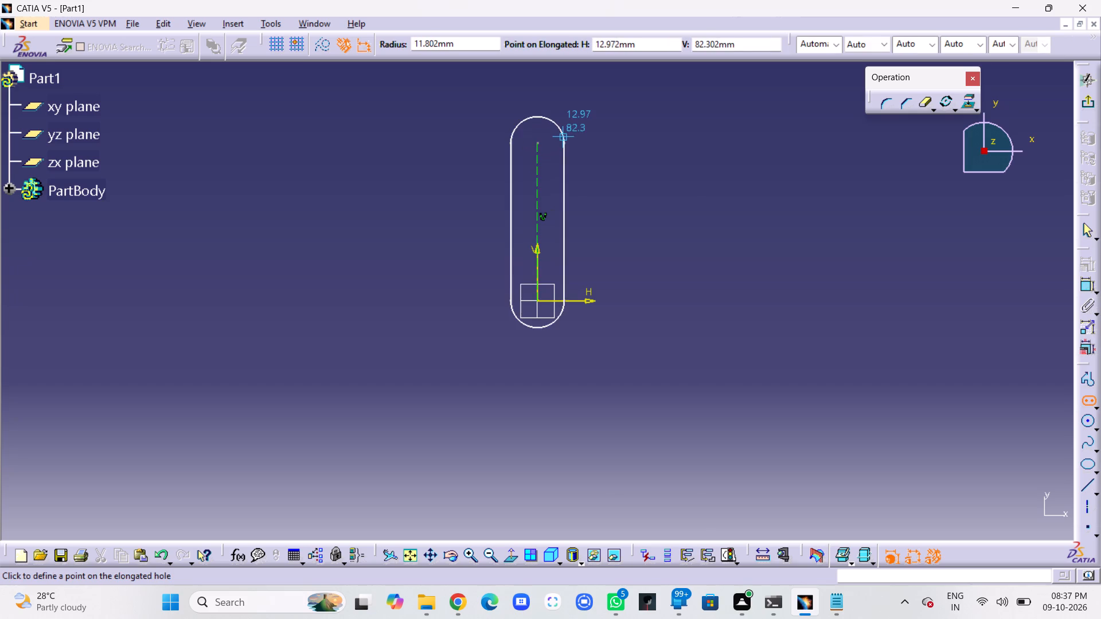
click(577, 132)
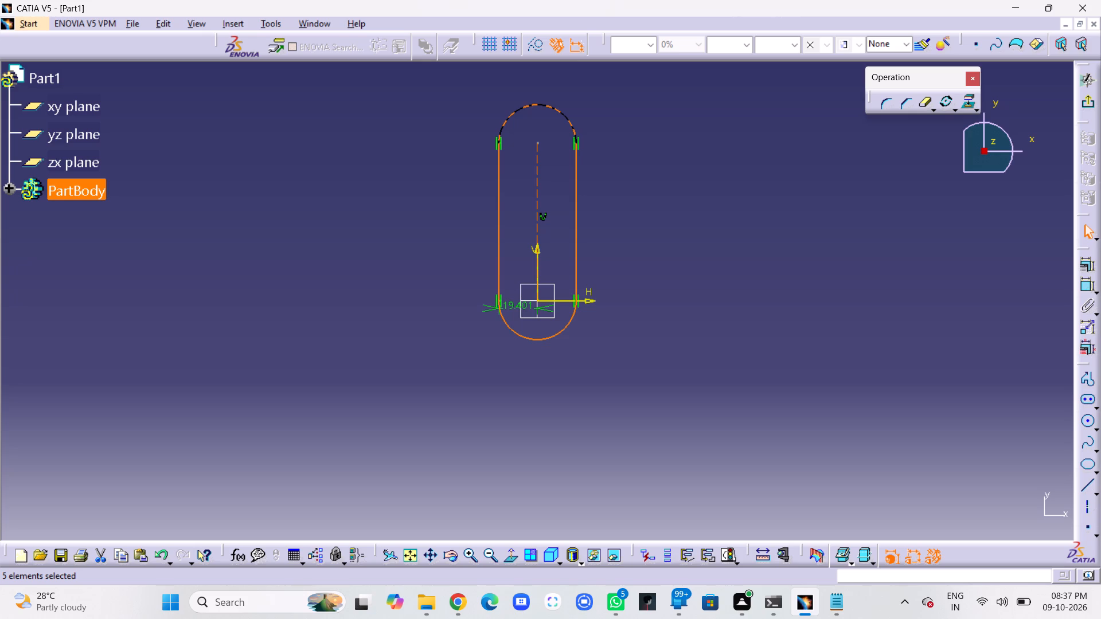
click(652, 250)
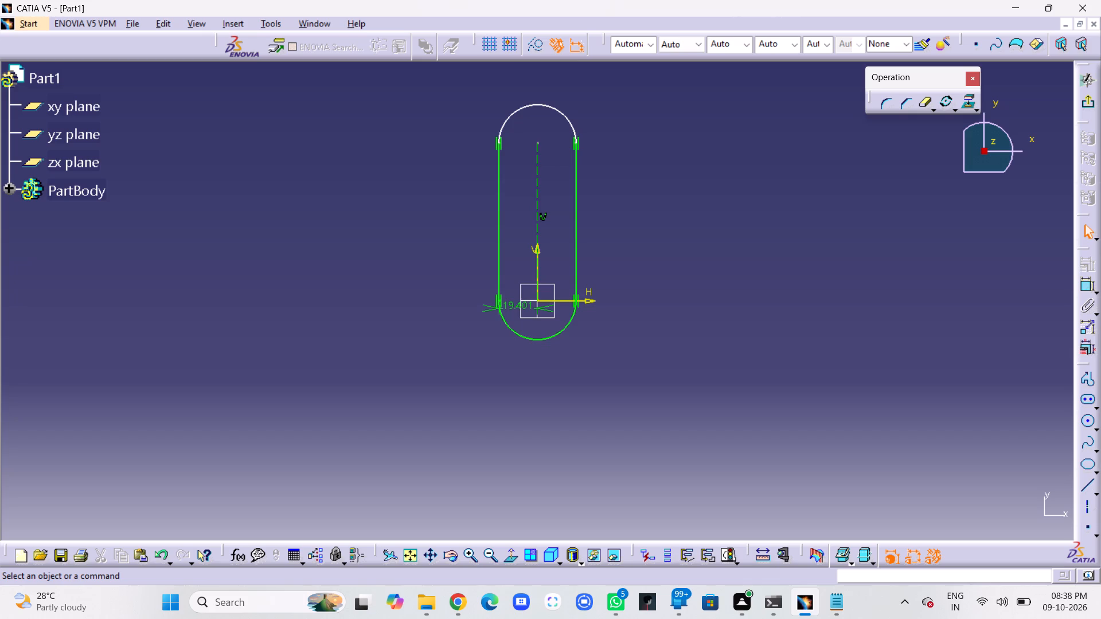
Delete the automatic offset dimension at the lower end of the elongated profile.
click(509, 311)
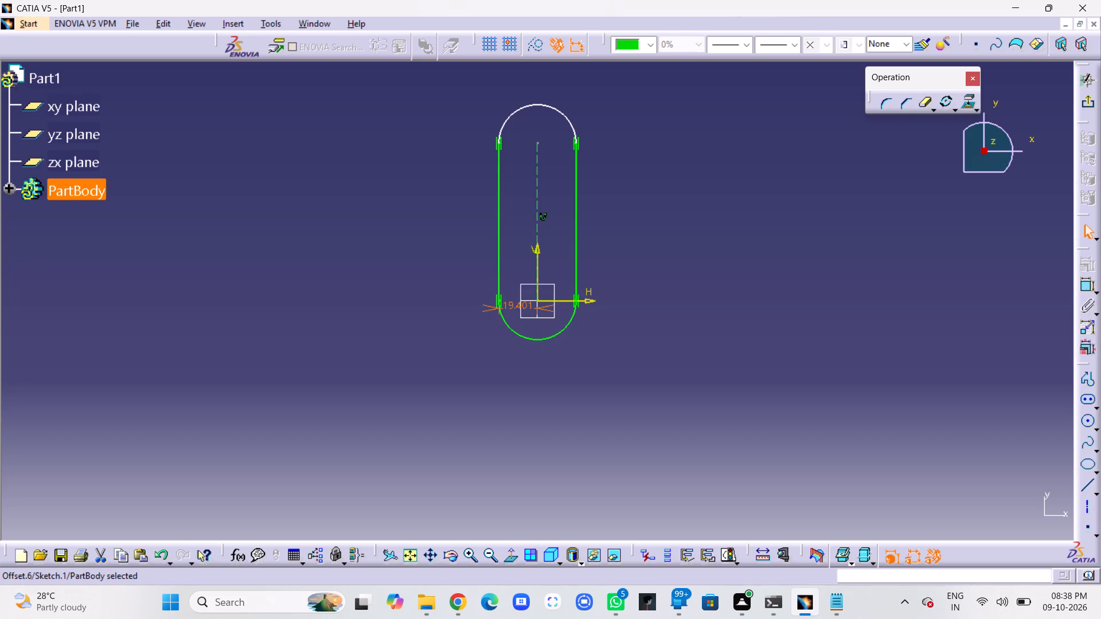
key(Delete)
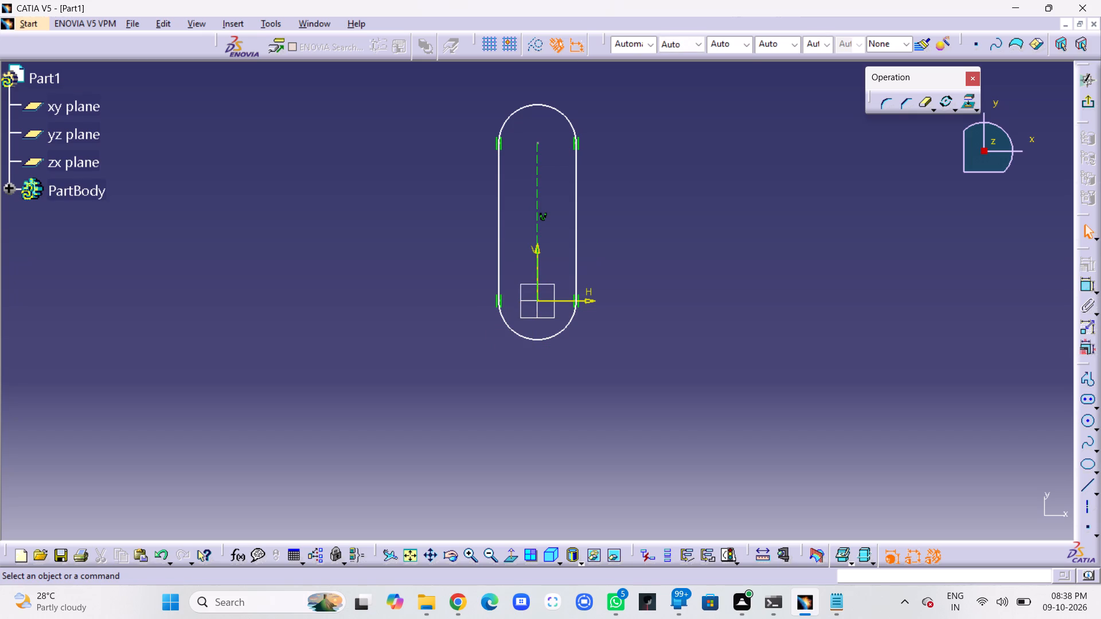
middle_drag(814, 308, 814, 349)
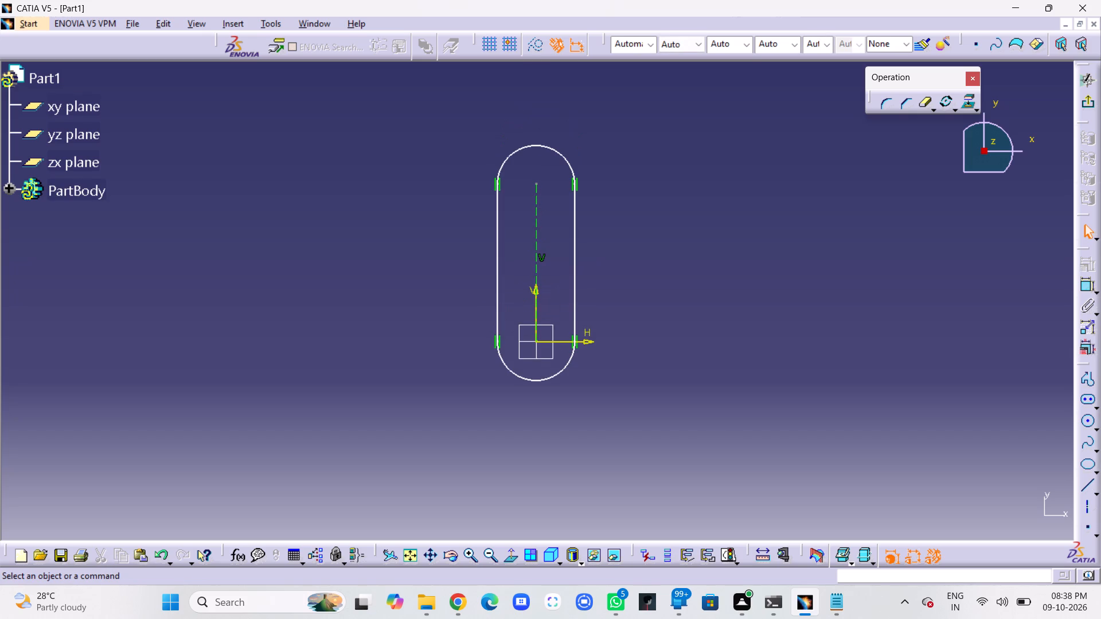
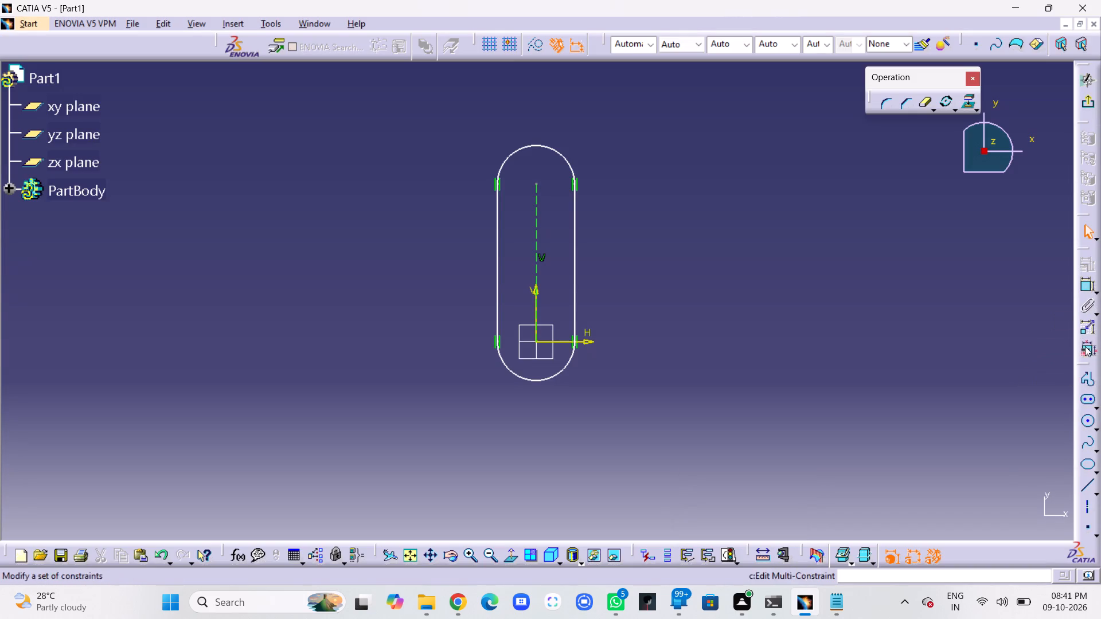
Dimension the lower arc of the elongated profile with a radius of 48 mm.
click(1084, 282)
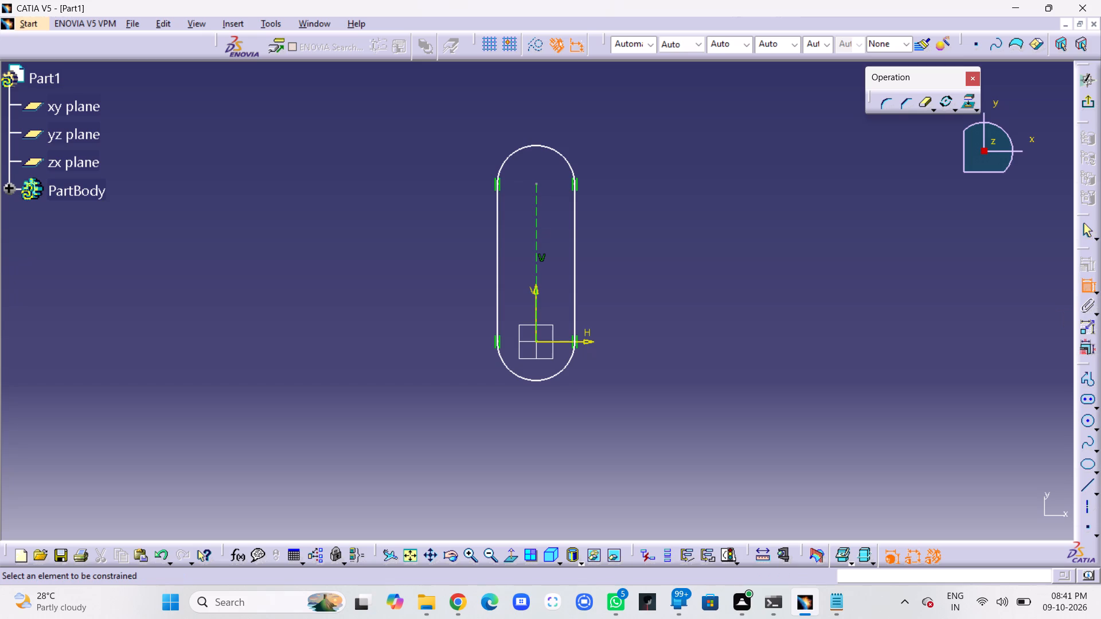
click(563, 365)
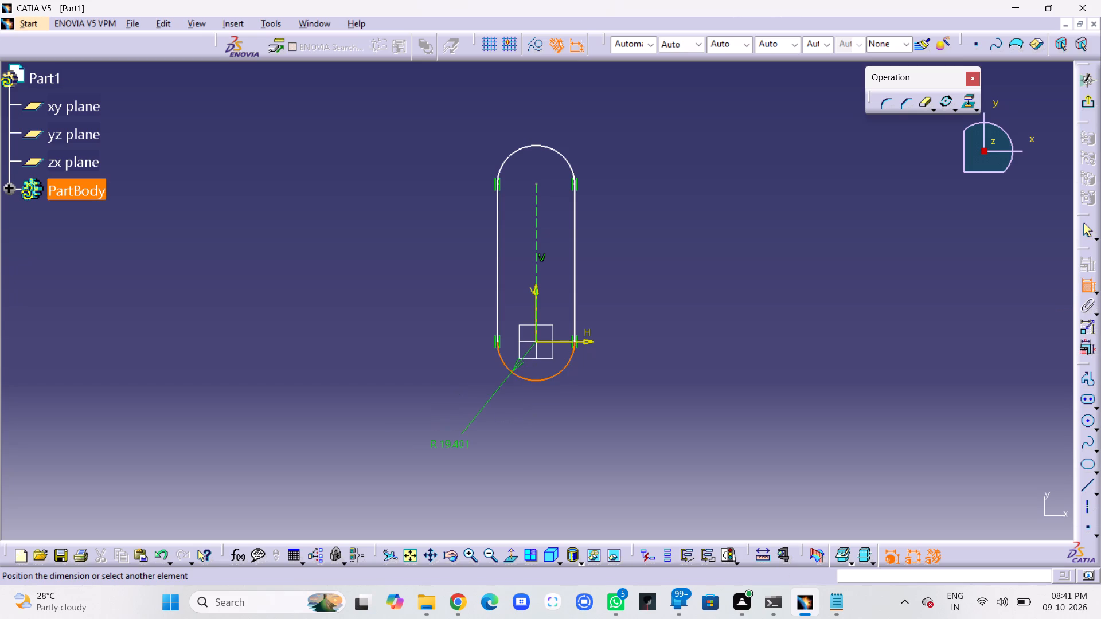
click(453, 448)
double_click(460, 448)
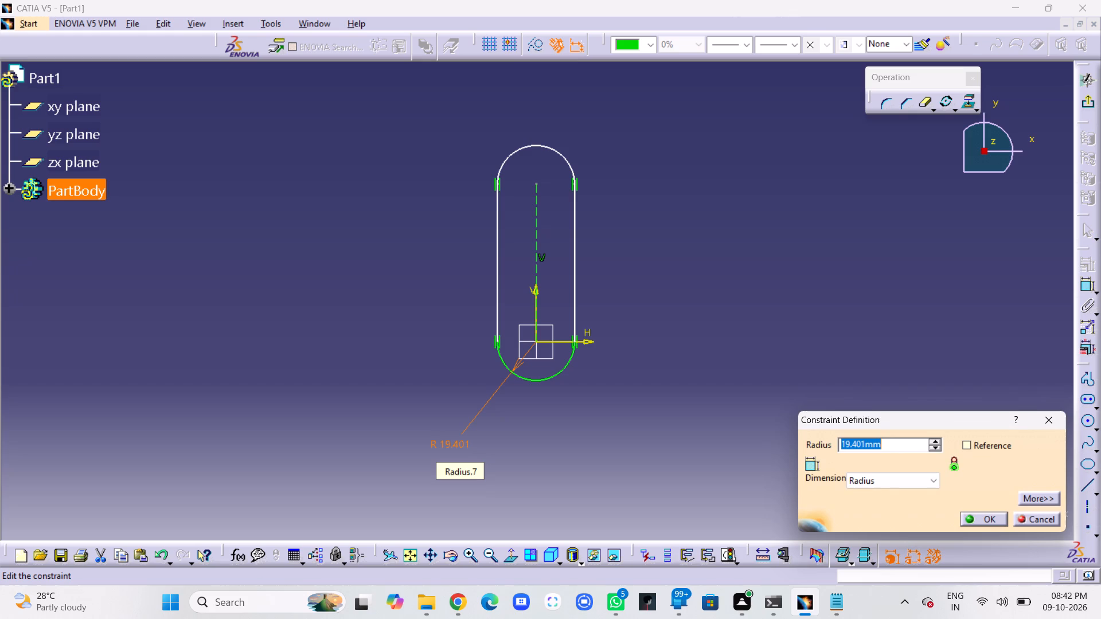
text(48)
key(Return)
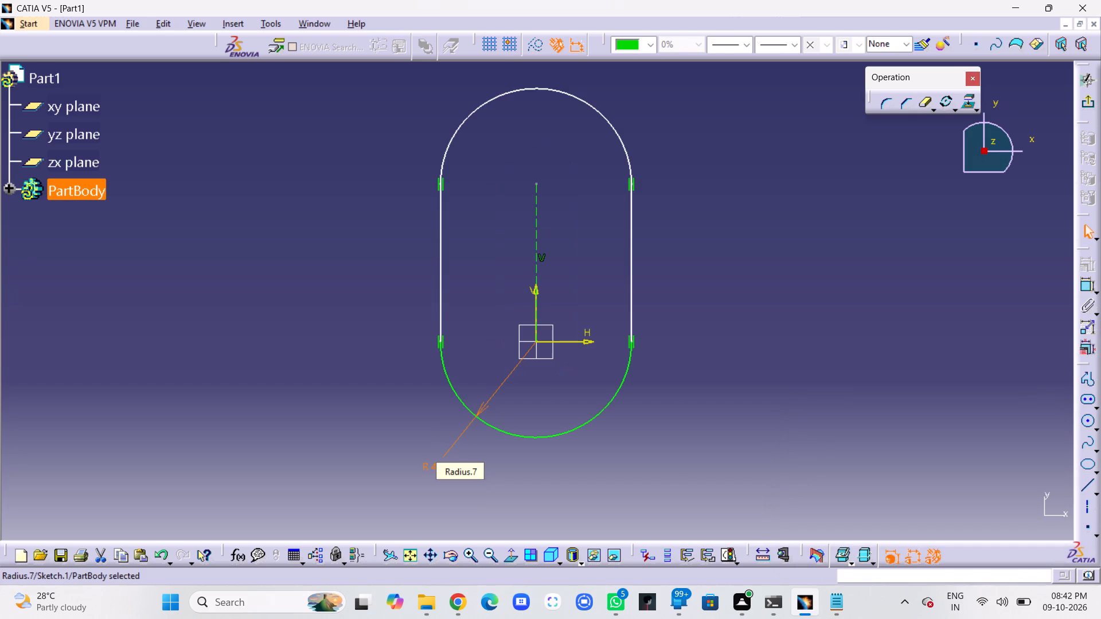
click(849, 324)
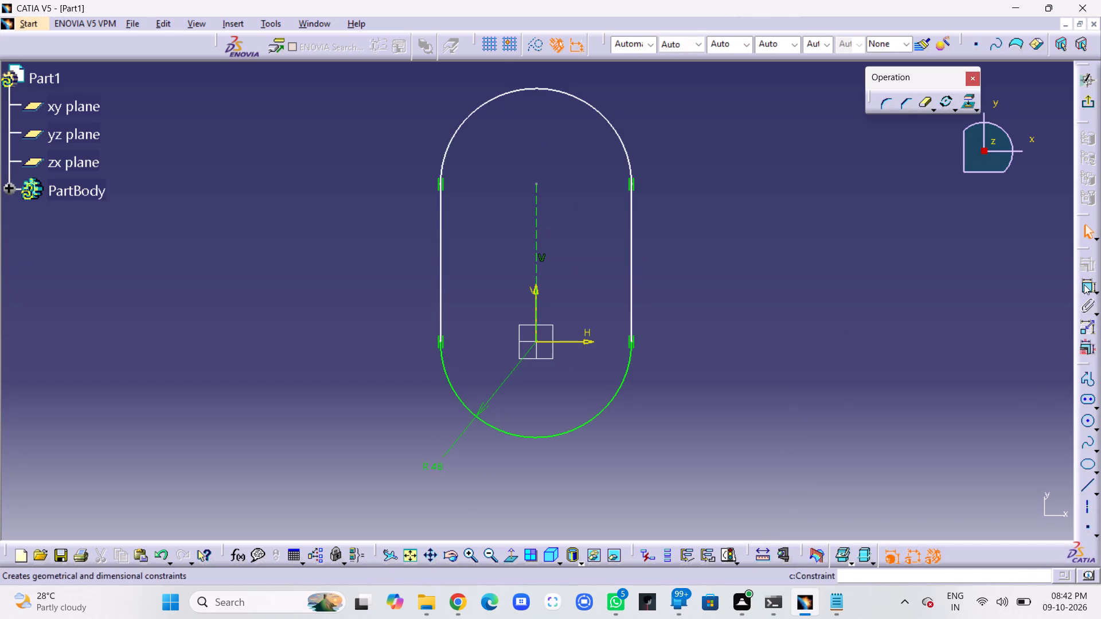
Dimension the upper arc of the elongated profile as a diameter and set it to 60 mm.
click(1084, 284)
click(591, 109)
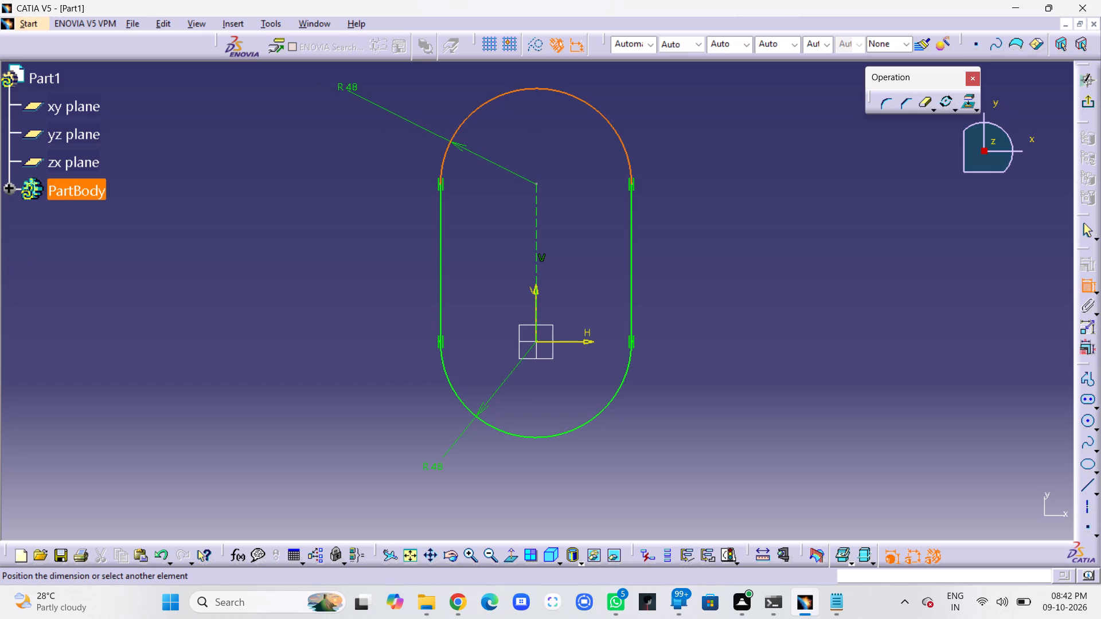
click(344, 91)
double_click(350, 86)
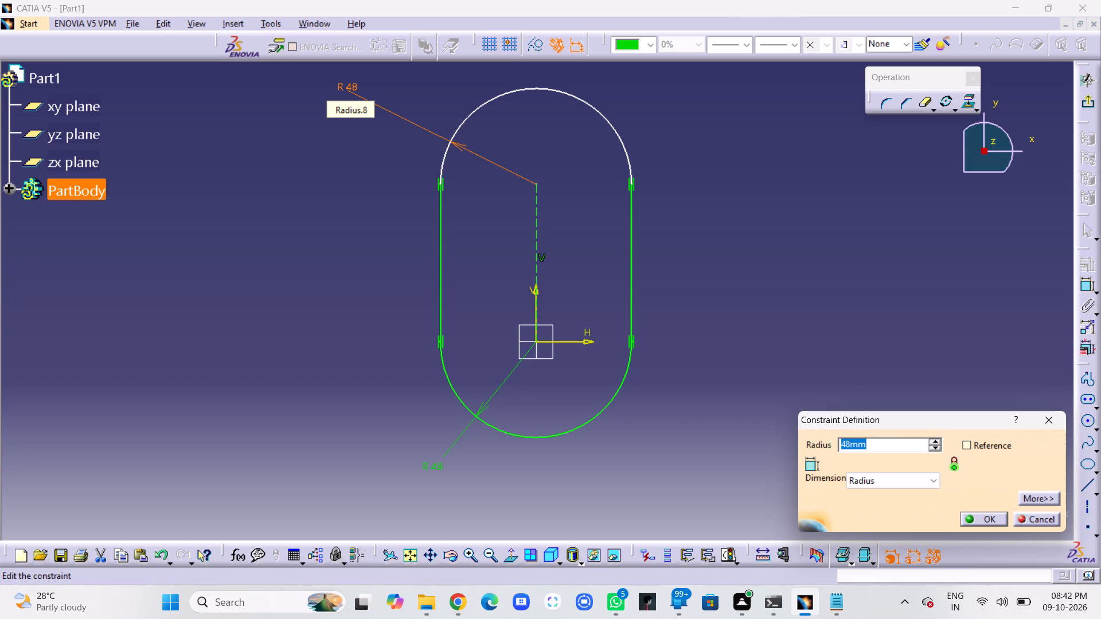
click(866, 478)
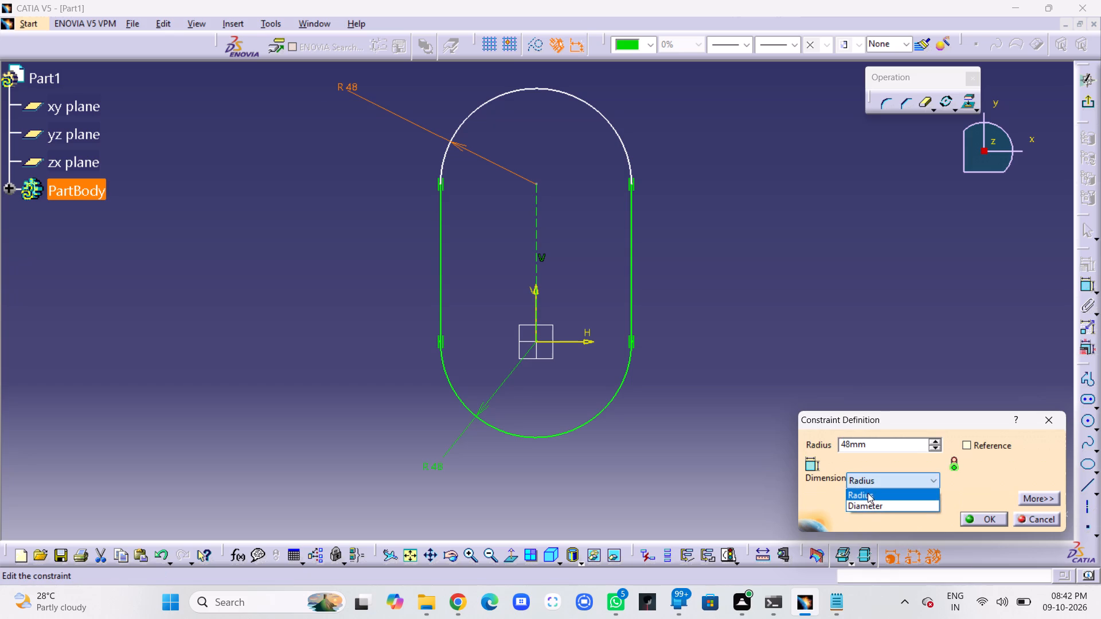
click(868, 502)
double_click(874, 444)
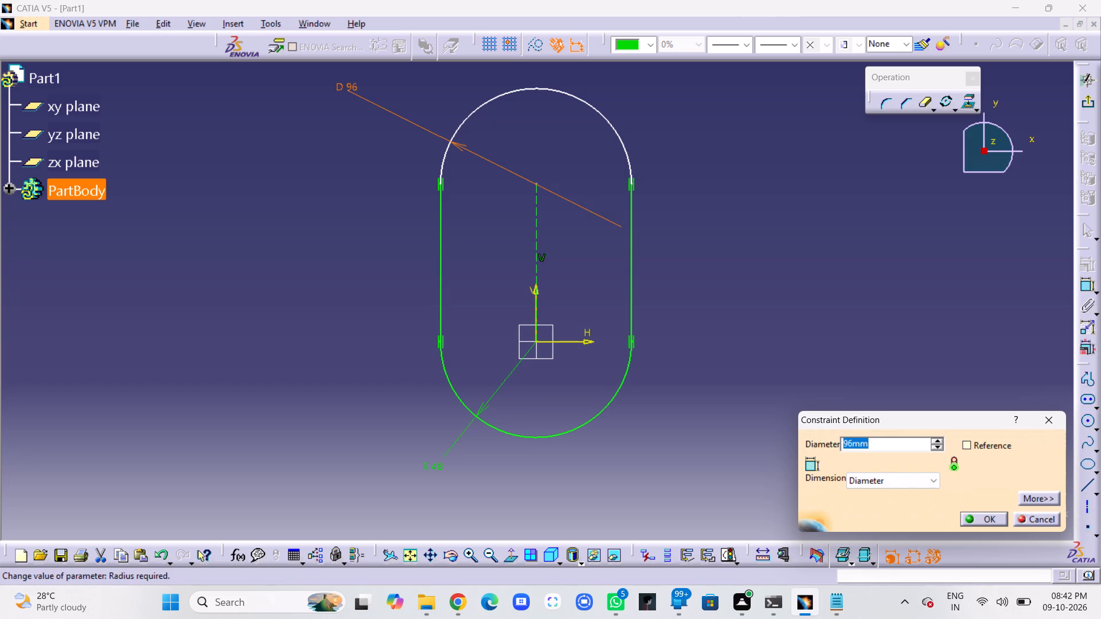
text(60)
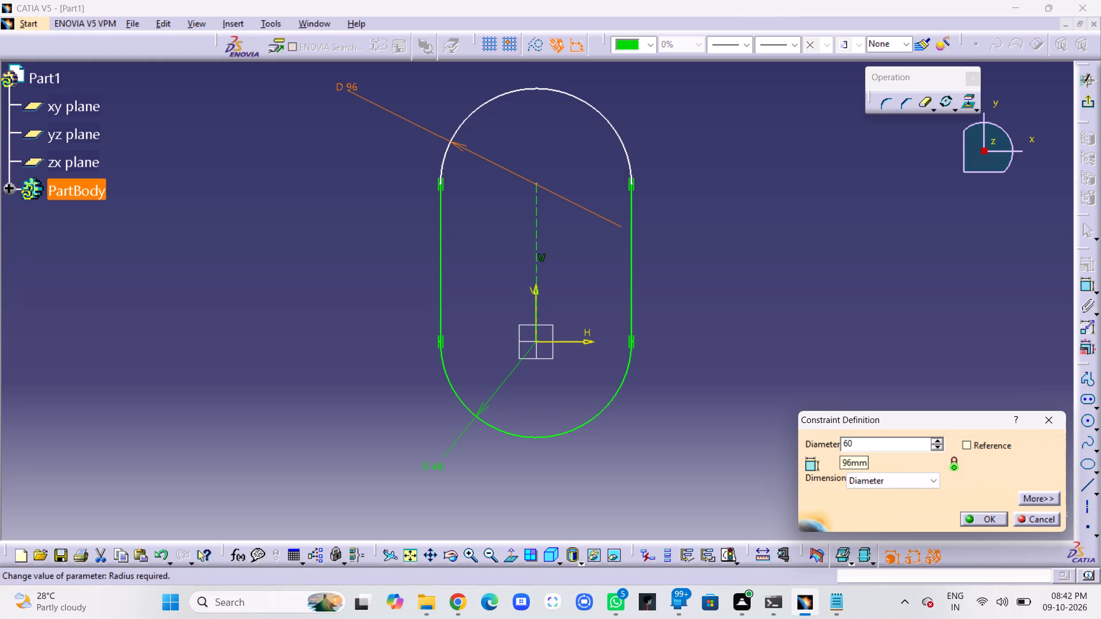
key(Return)
click(869, 441)
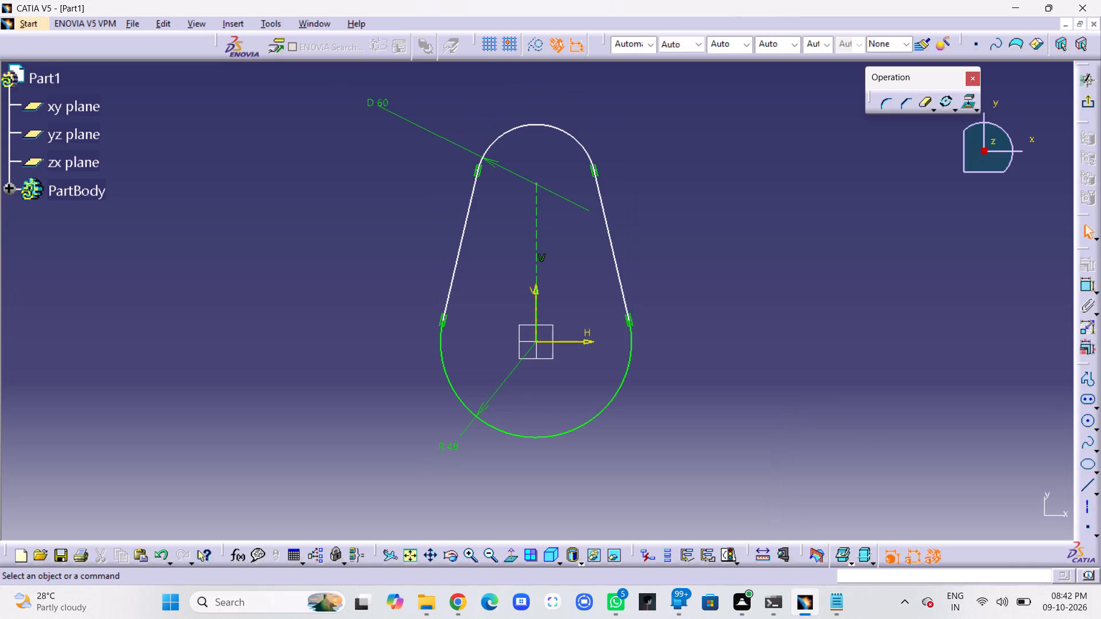
click(869, 440)
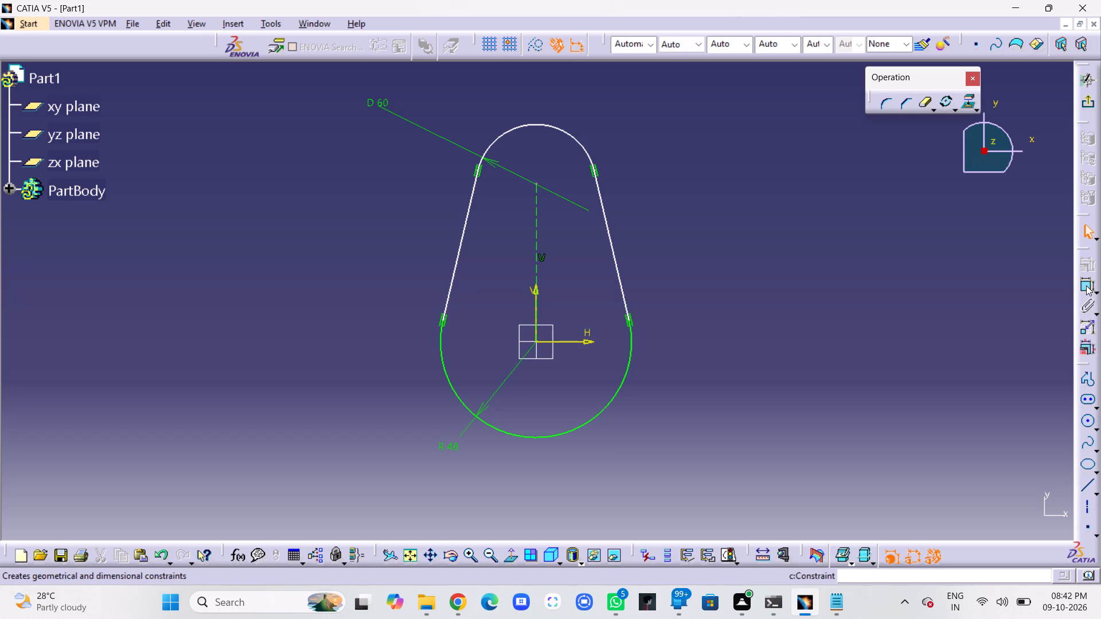
Sketch an inner elongated hole from the origin to the upper arc's centre, with a radius of about 13 mm.
click(1091, 403)
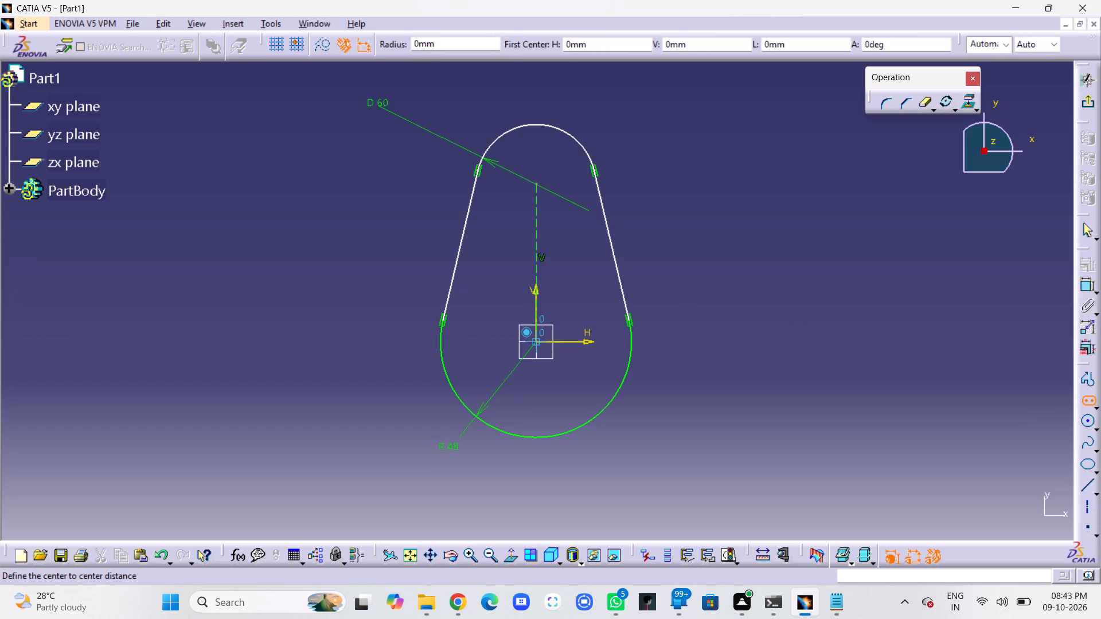
click(536, 342)
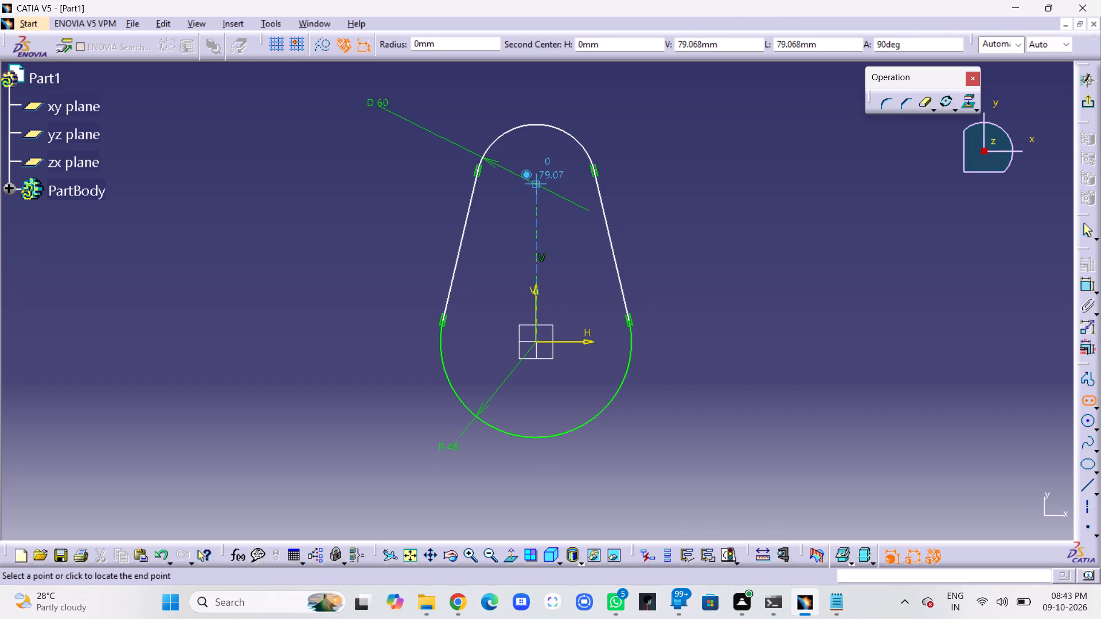
click(536, 182)
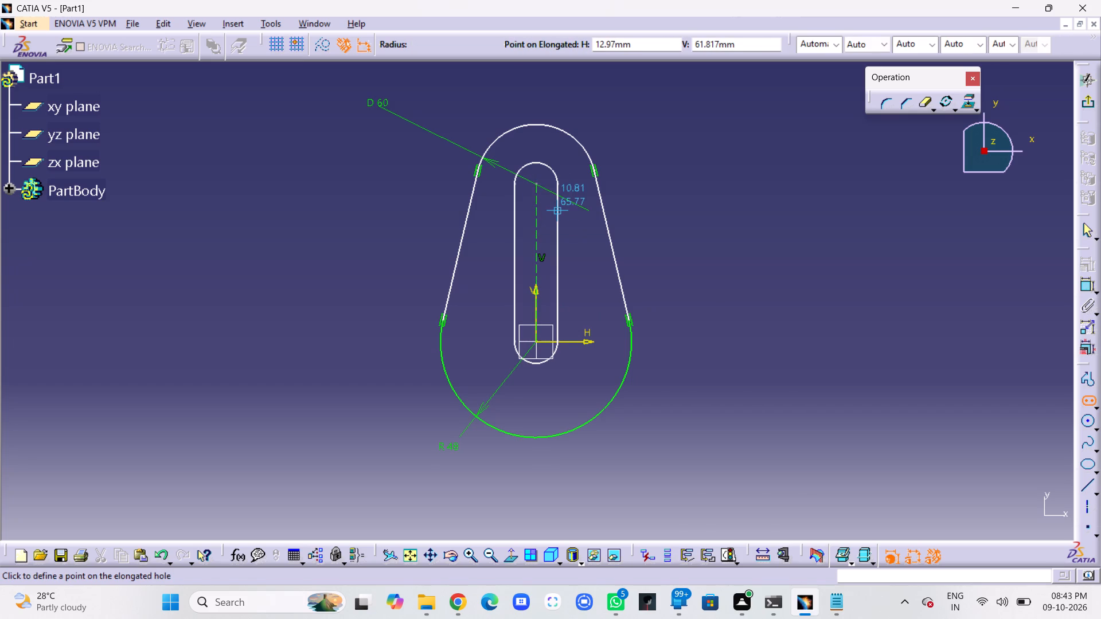
click(562, 218)
click(840, 307)
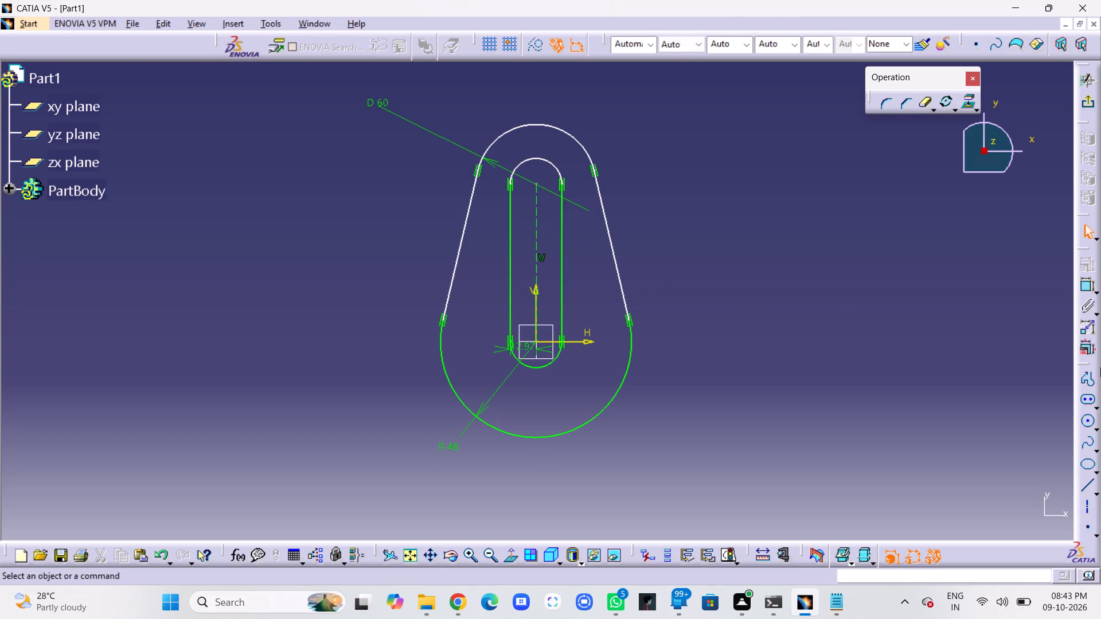
Delete the automatic offset dimension at the lower end of the inner elongated hole.
click(496, 351)
key(Delete)
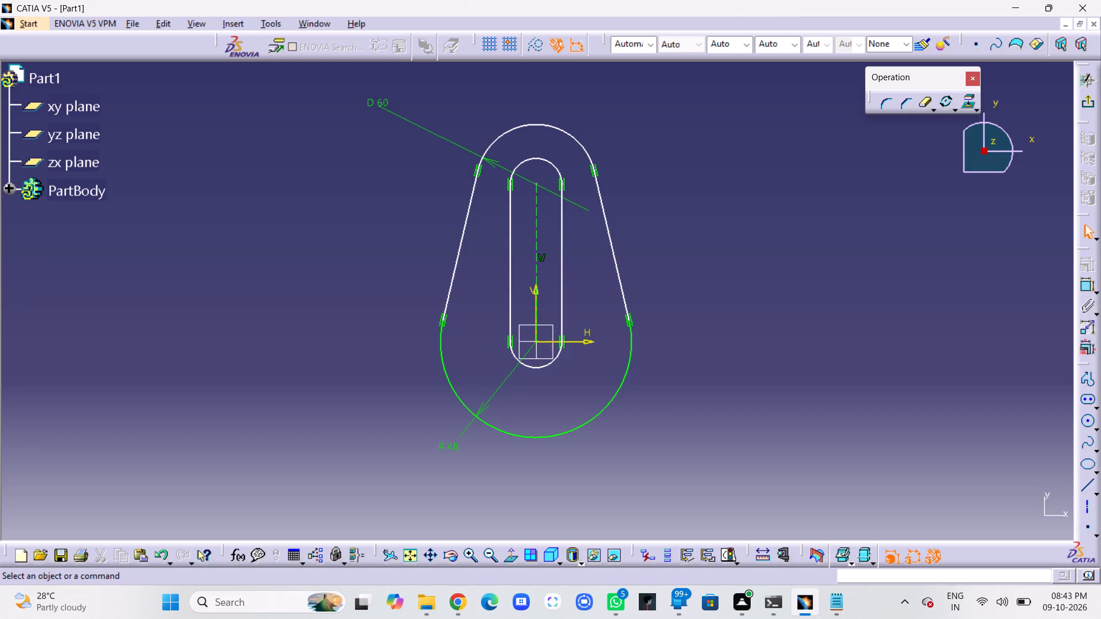
Dimension the lower arc of the inner elongated hole as a diameter and set it to 30 mm.
click(1084, 289)
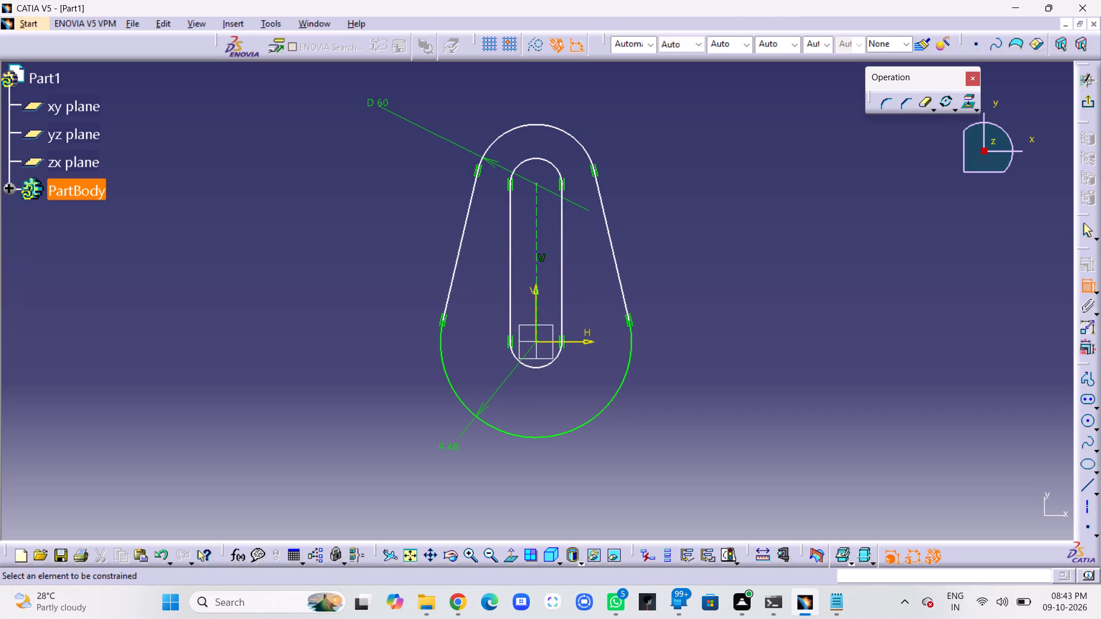
click(545, 365)
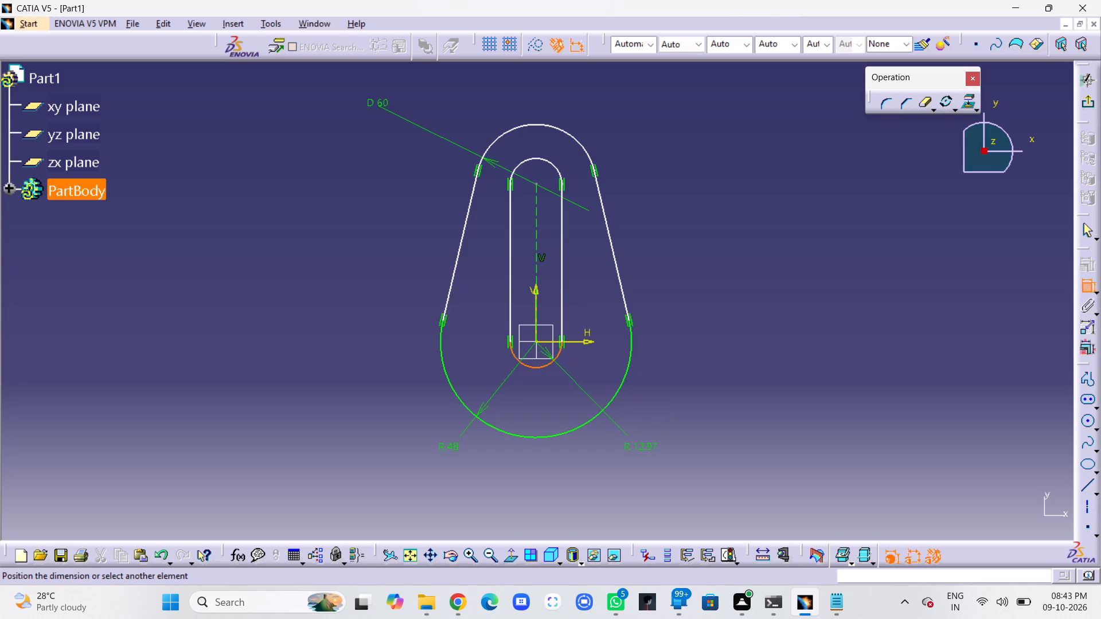
click(642, 444)
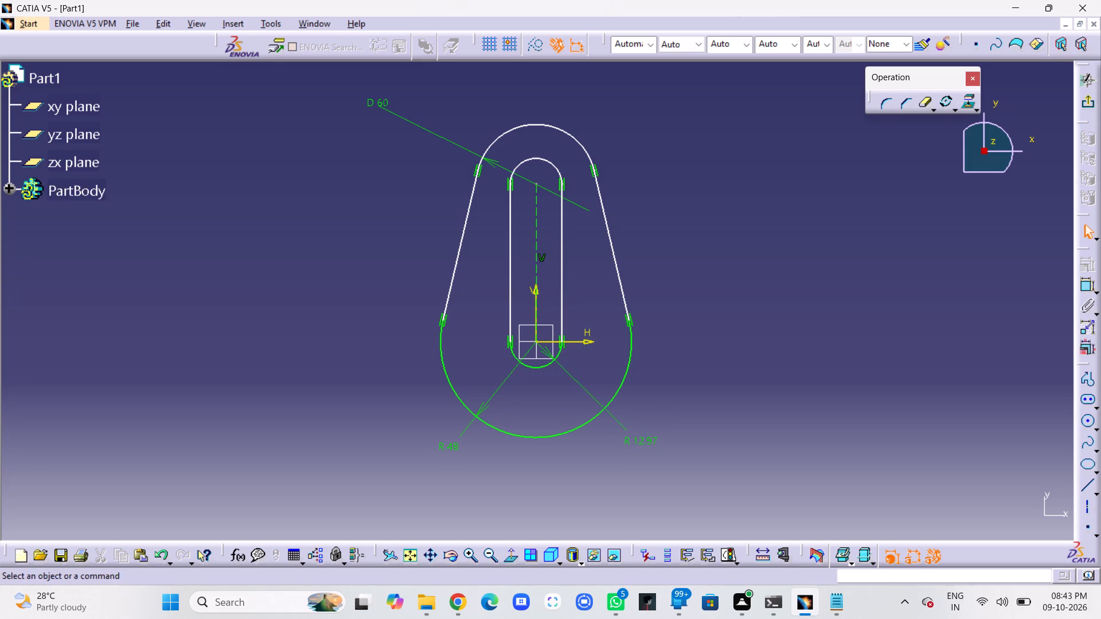
double_click(654, 442)
click(908, 483)
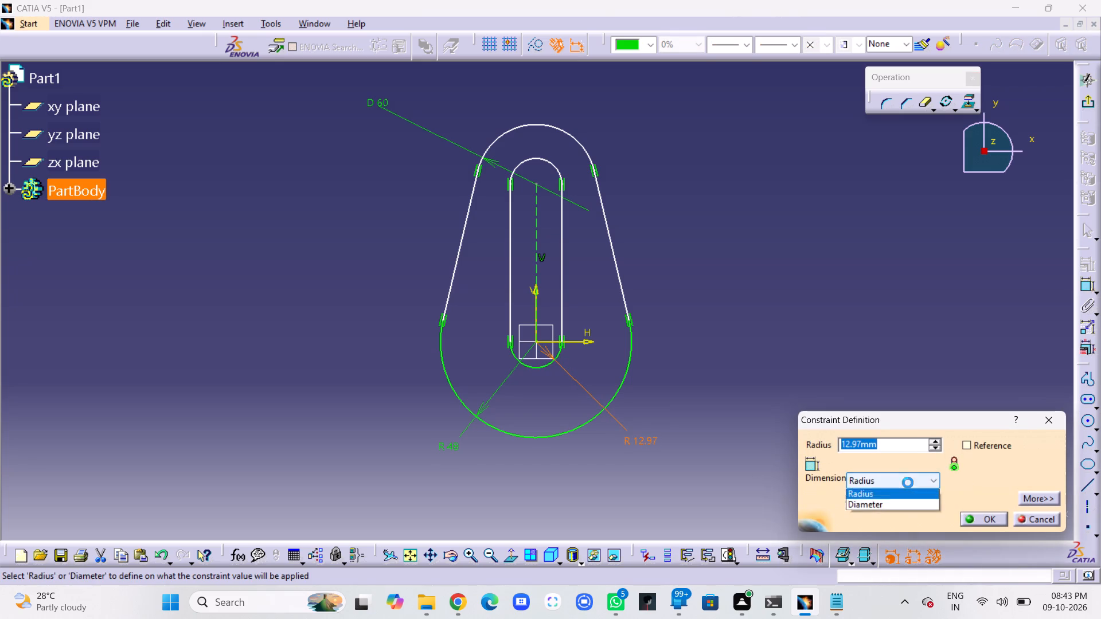
click(882, 507)
double_click(902, 443)
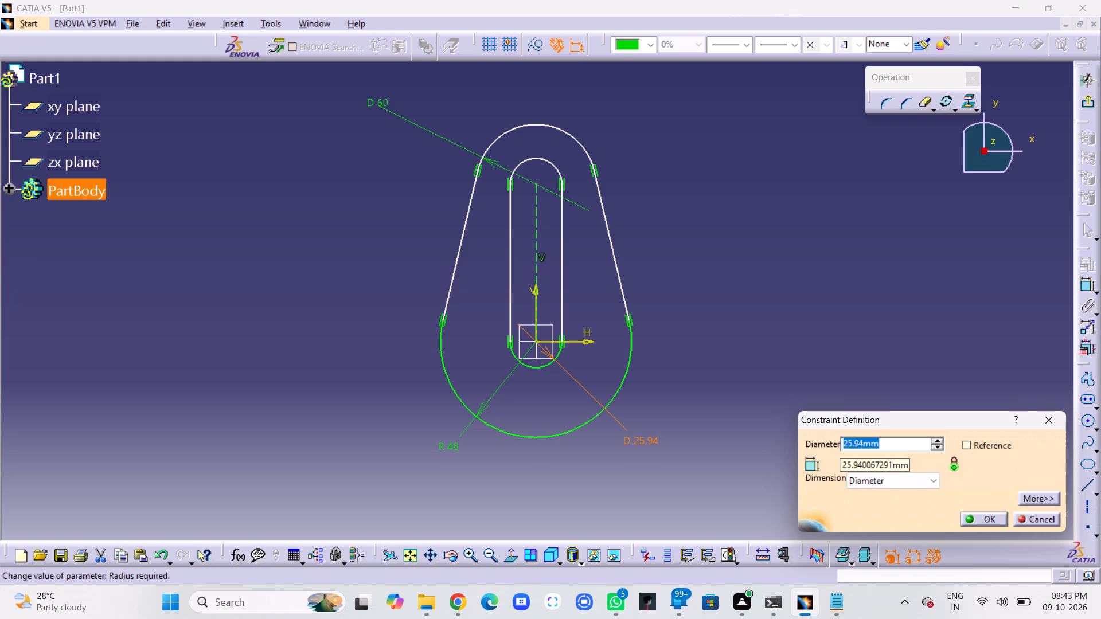
text(30)
key(Return)
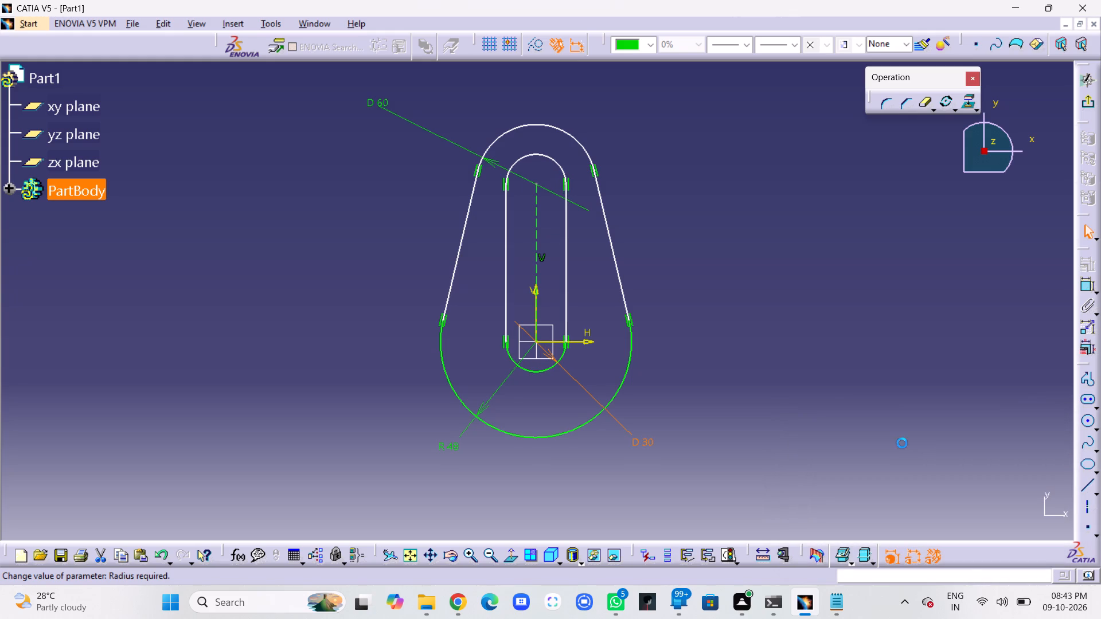
click(902, 443)
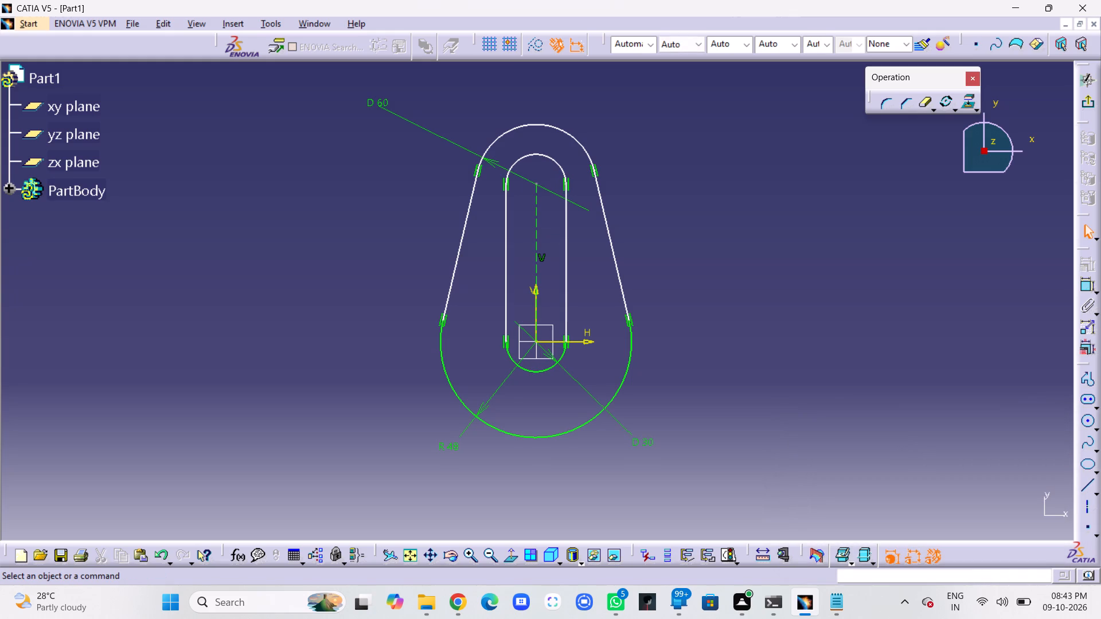
Dimension the upper arc of the inner elongated hole with a radius of 16 mm.
click(1084, 285)
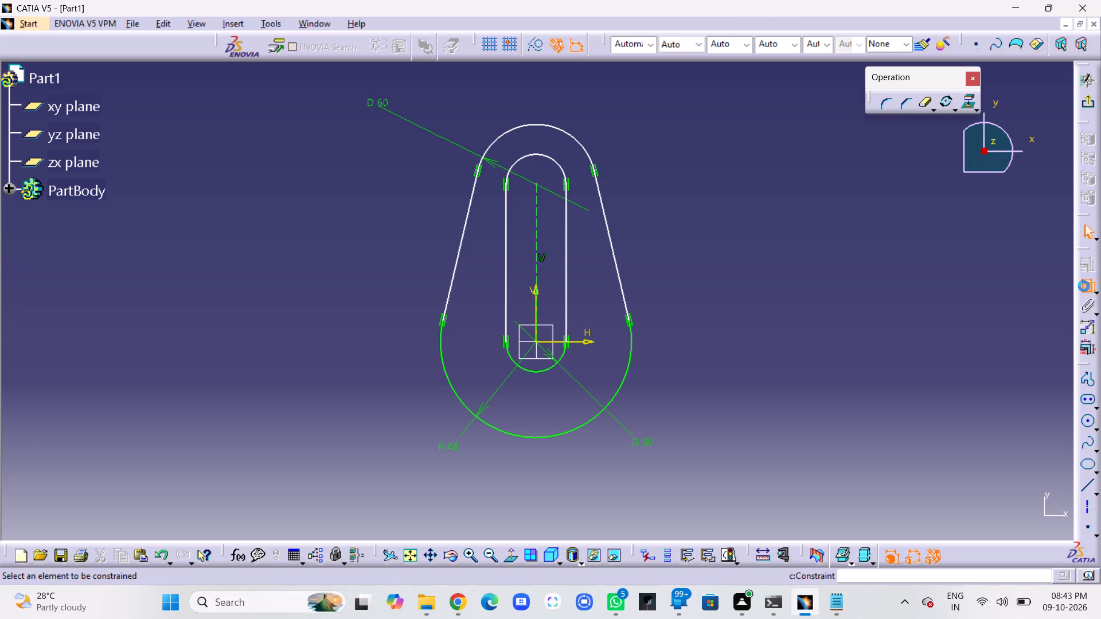
click(553, 158)
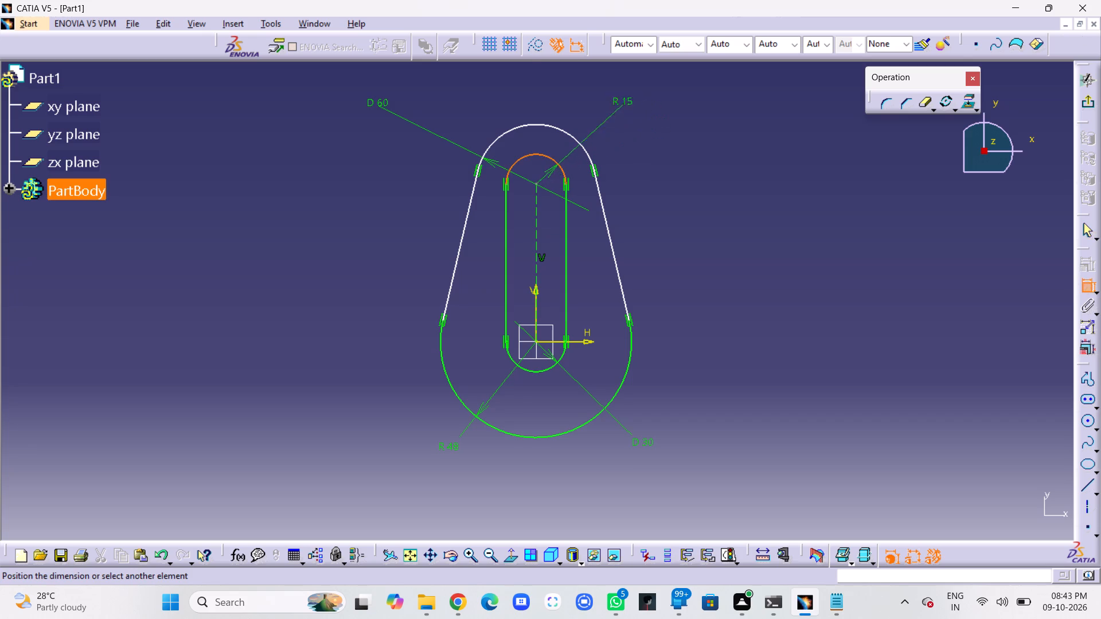
click(630, 116)
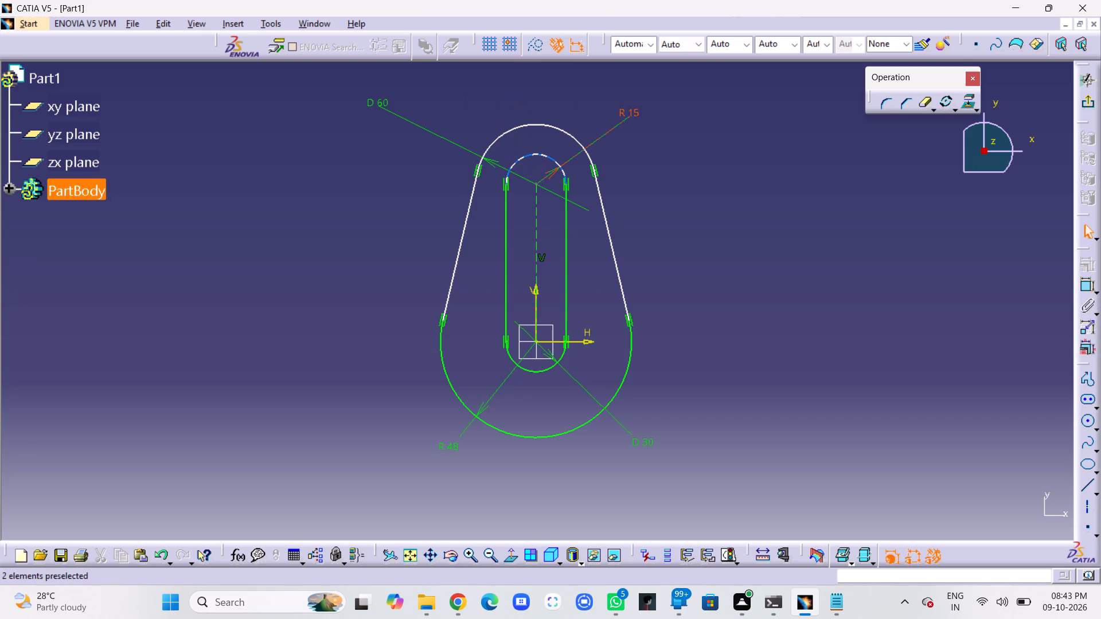
double_click(638, 110)
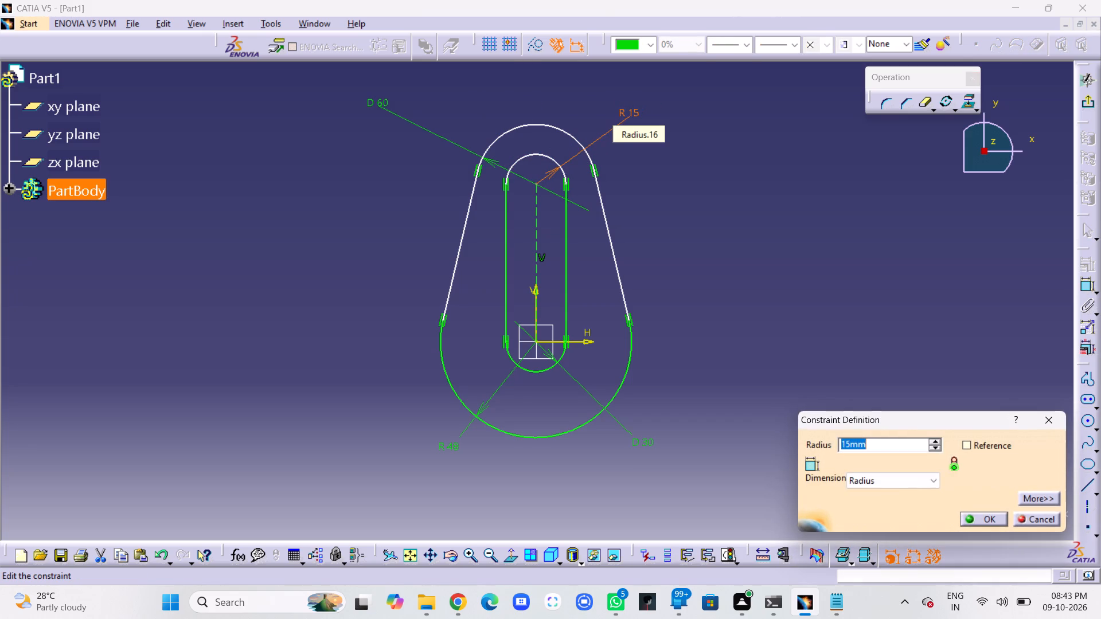
text(16)
key(Return)
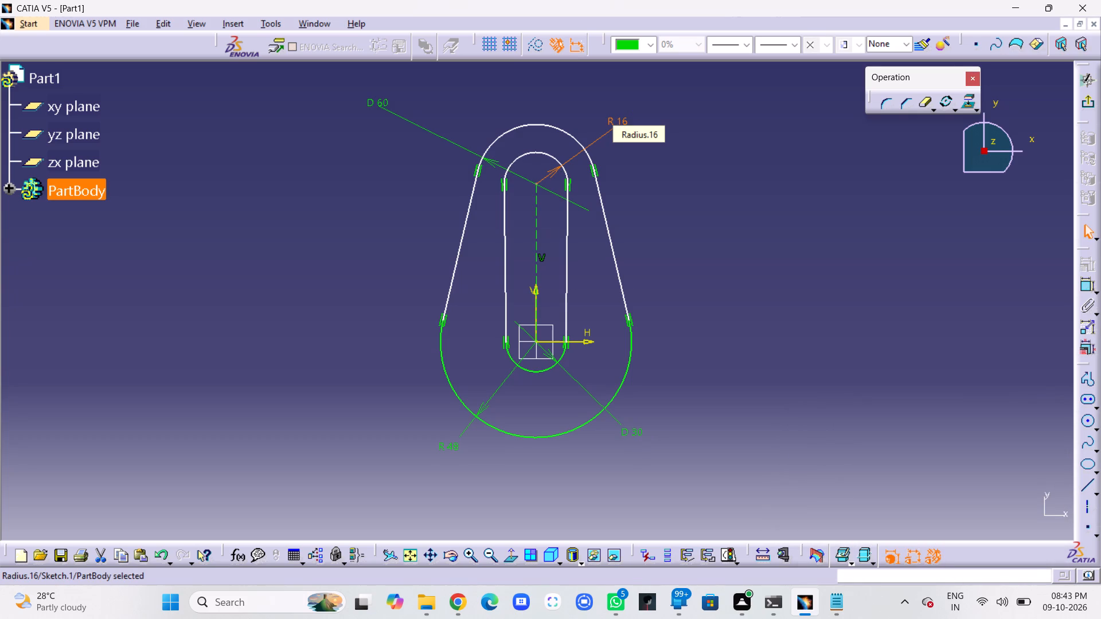
Switch the inner hole's upper arc dimension from radius to diameter and set it to 16 mm.
double_click(623, 120)
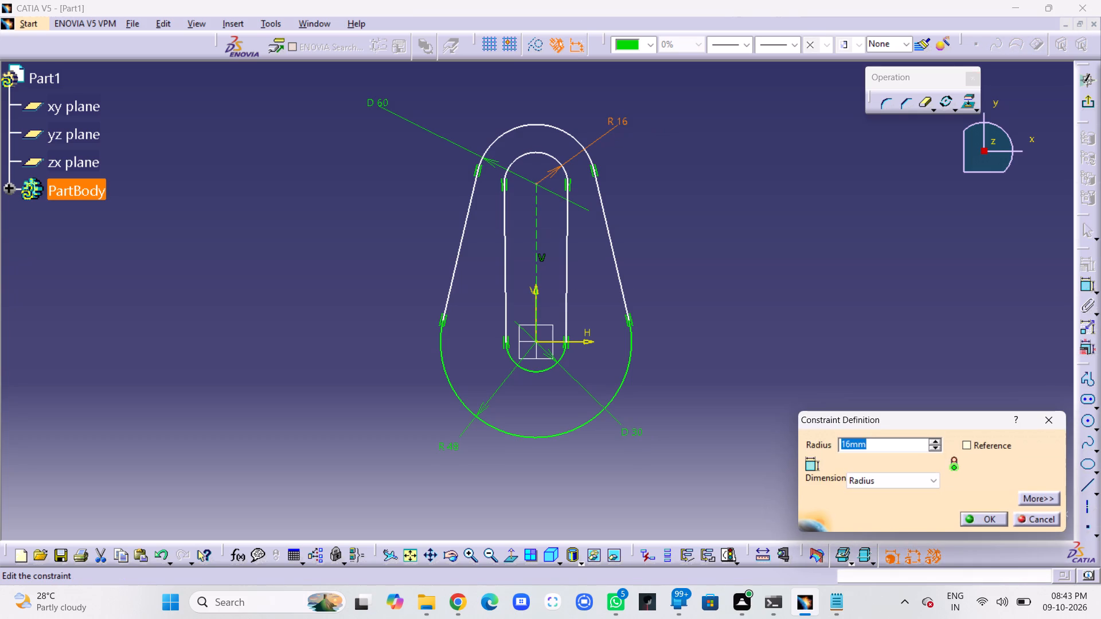
click(931, 482)
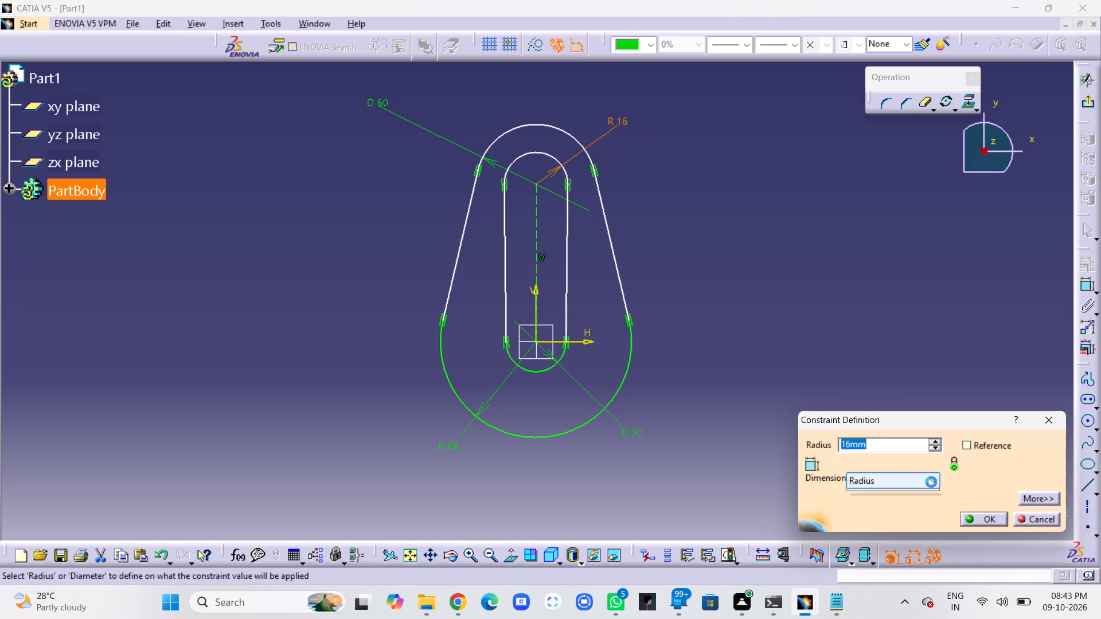
click(899, 504)
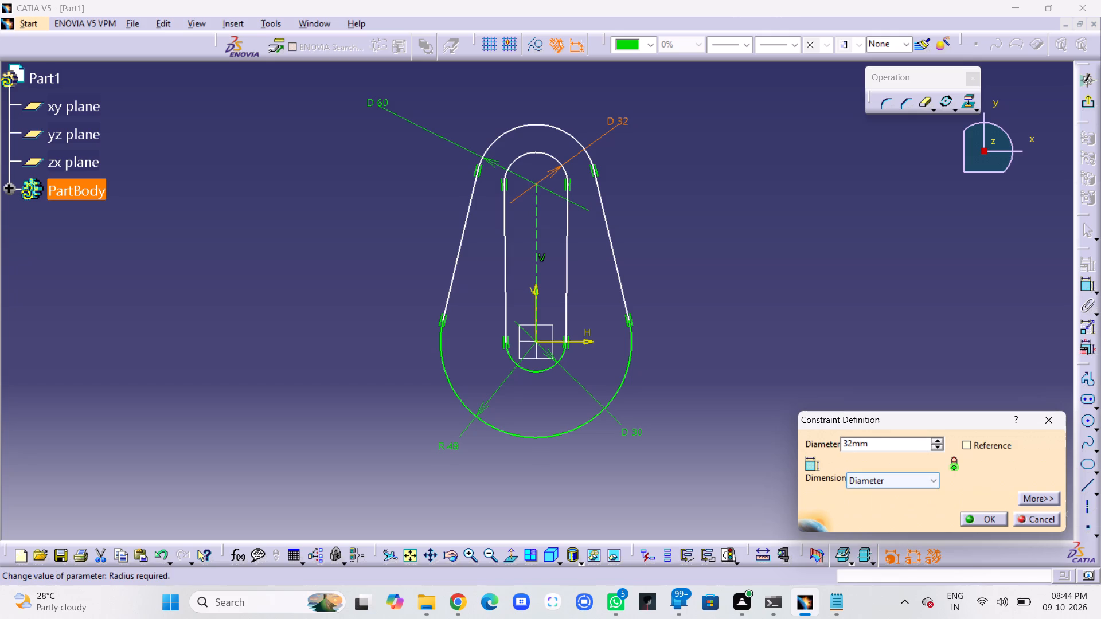
double_click(887, 444)
text(16)
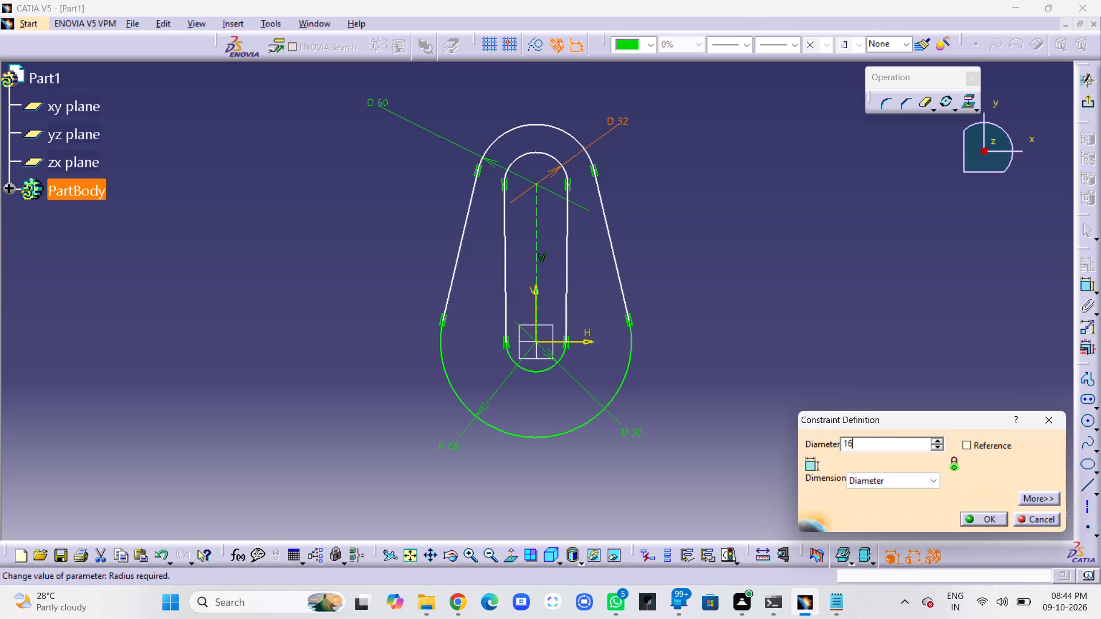
key(Return)
click(934, 481)
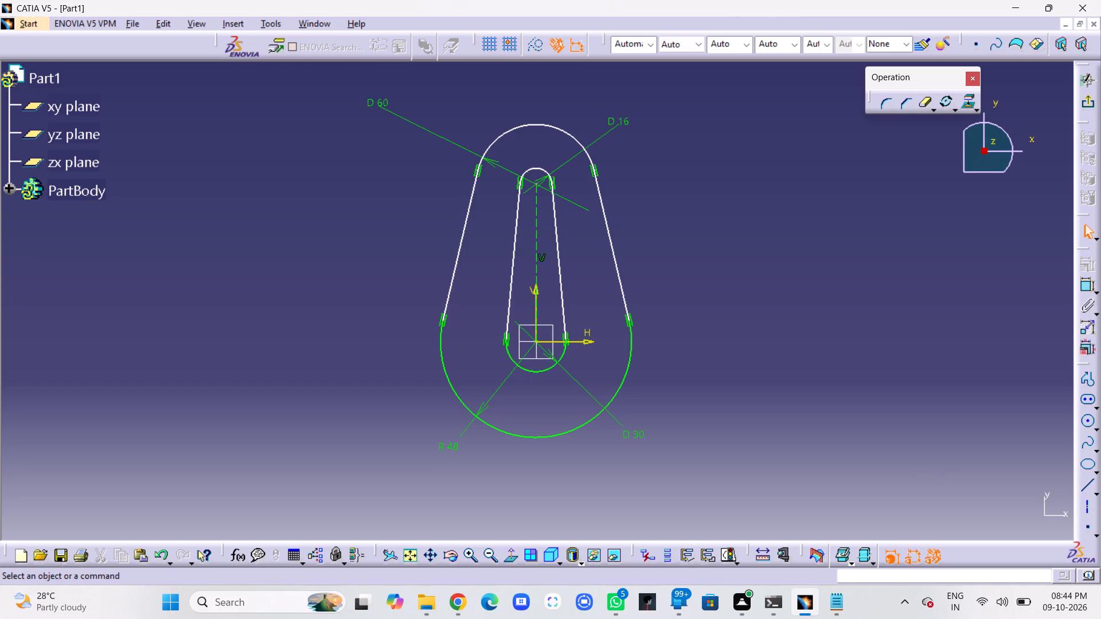
middle_drag(856, 339, 880, 378)
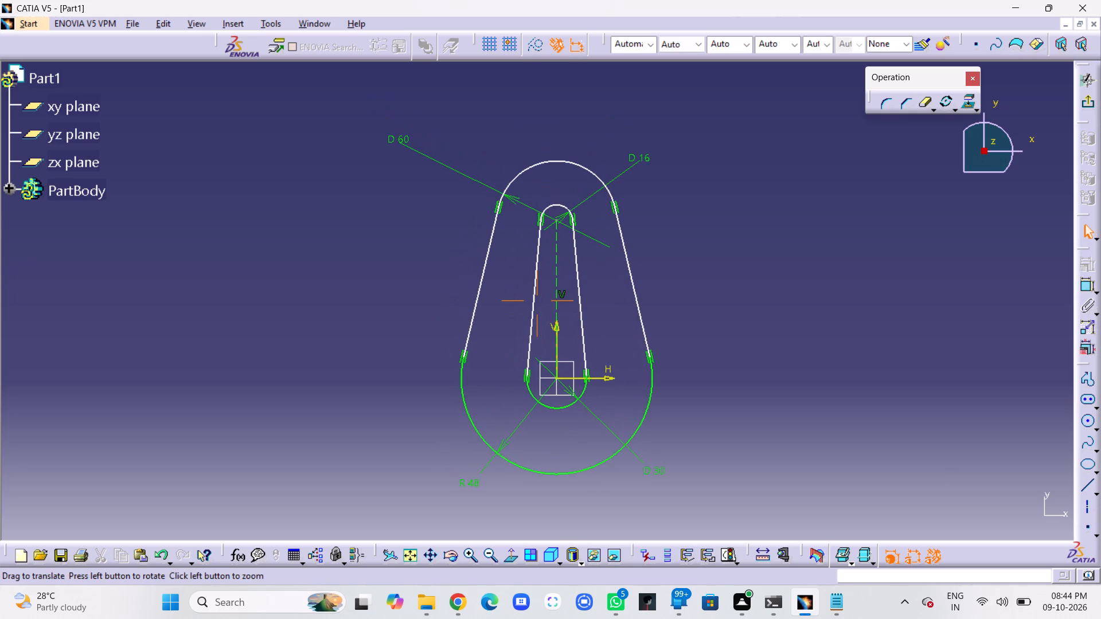
Draw a circle of about 21.5 mm radius centred on the upper arcs' common centre.
middle_drag(880, 378, 880, 378)
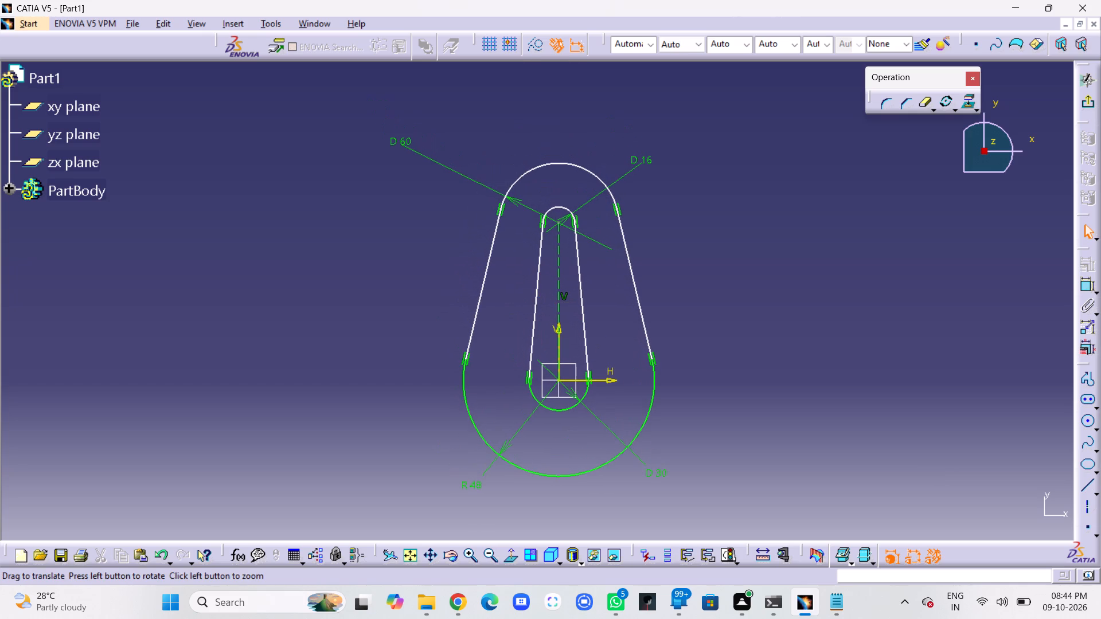
middle_drag(880, 378, 903, 387)
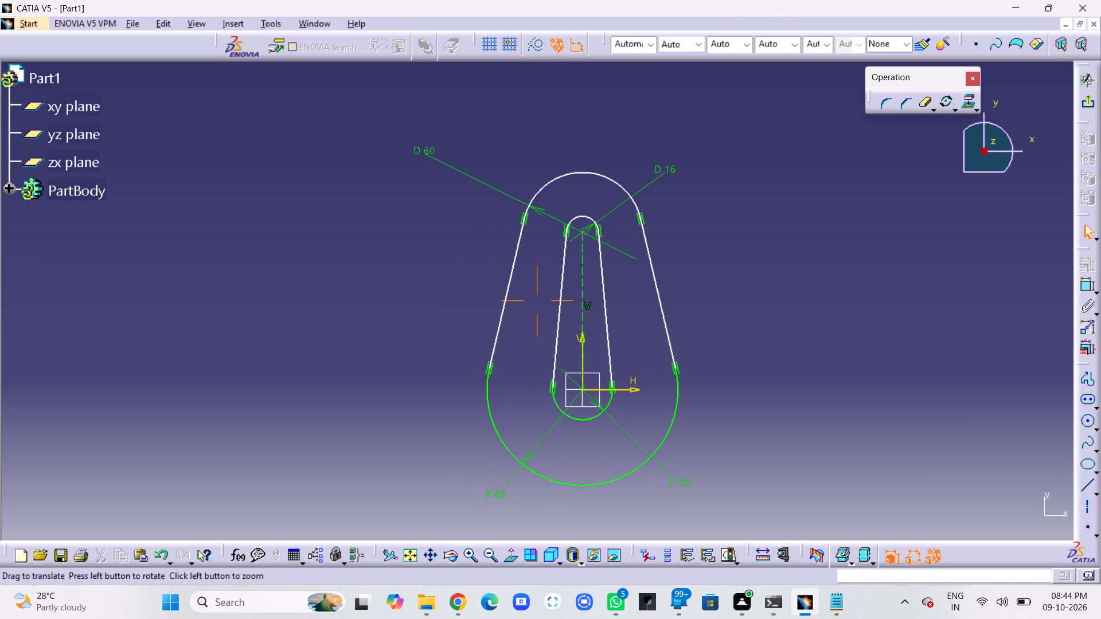
middle_drag(903, 387, 909, 390)
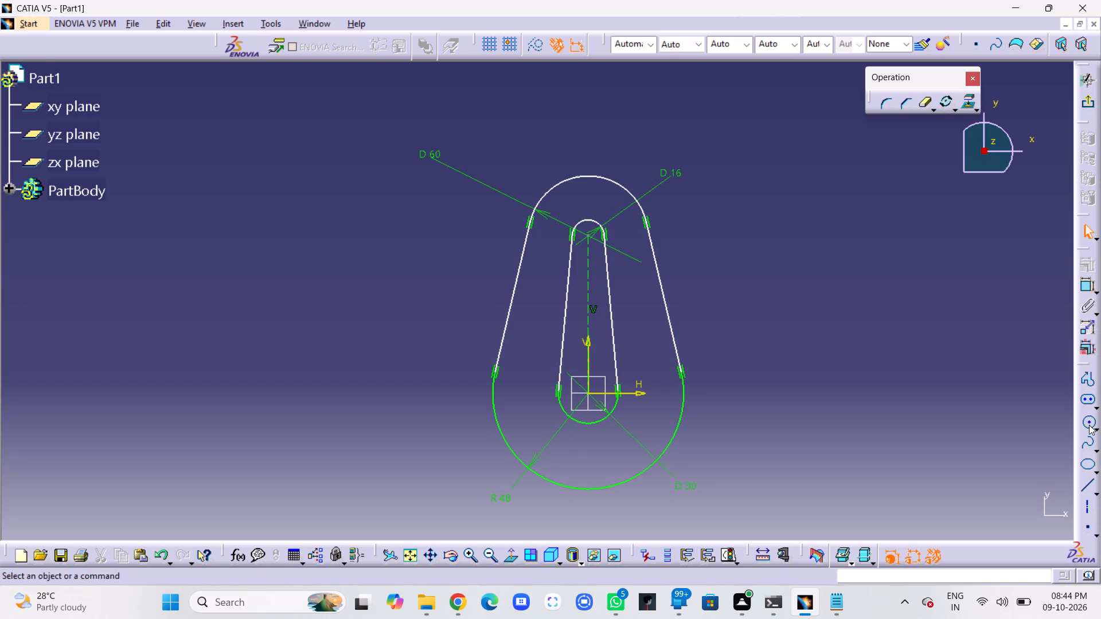
click(1087, 424)
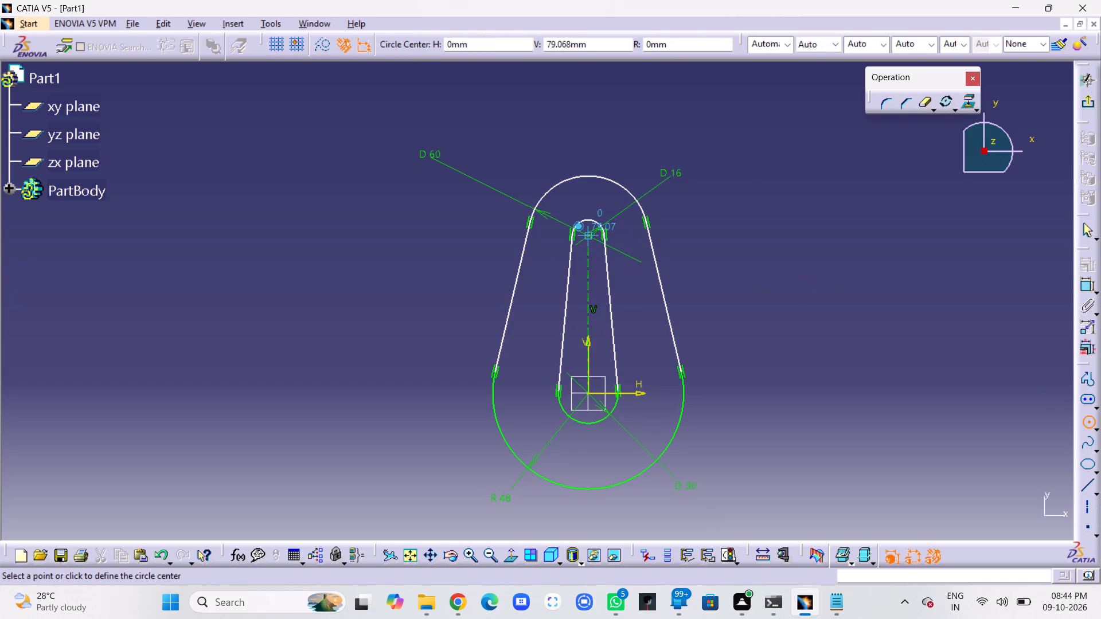
click(589, 232)
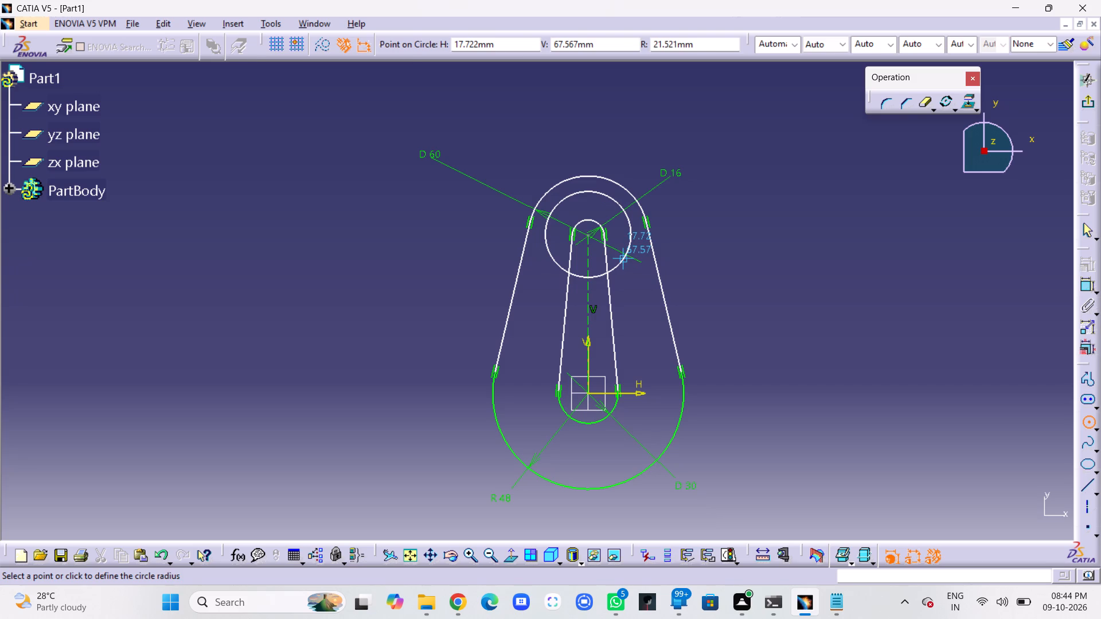
click(625, 258)
Dimension the new circle around the upper arc centre and set its diameter to 40 mm.
click(1087, 284)
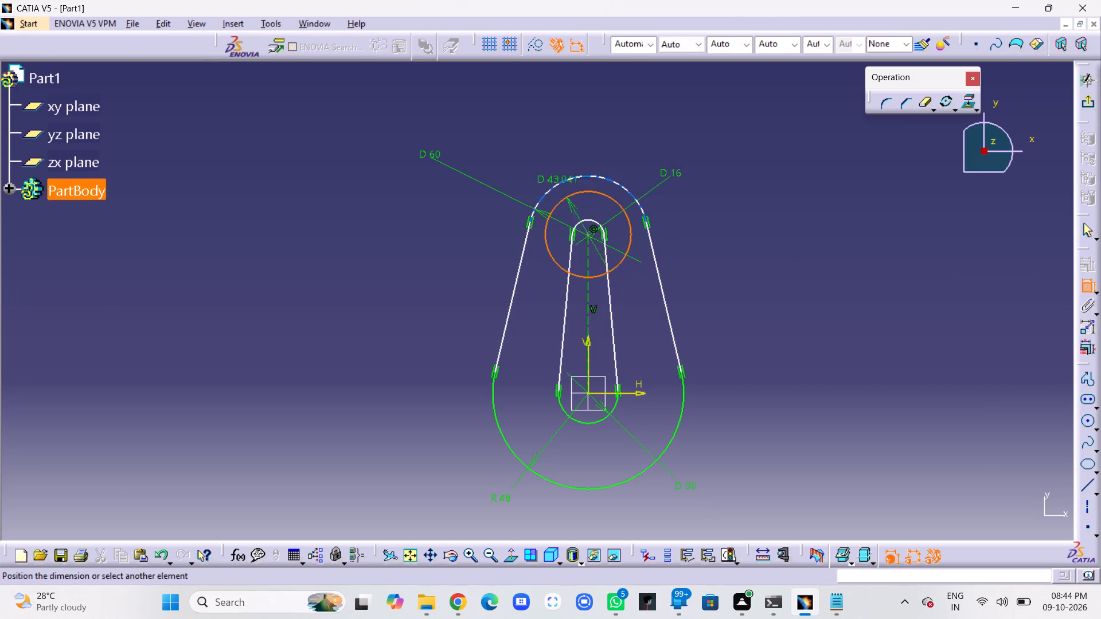
click(530, 156)
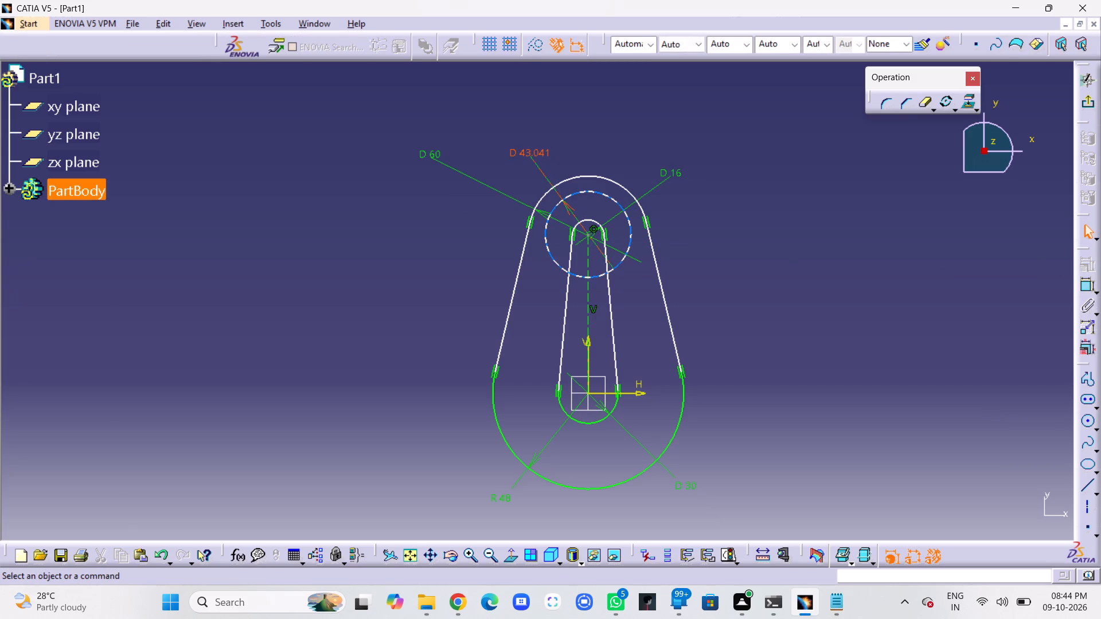
double_click(538, 155)
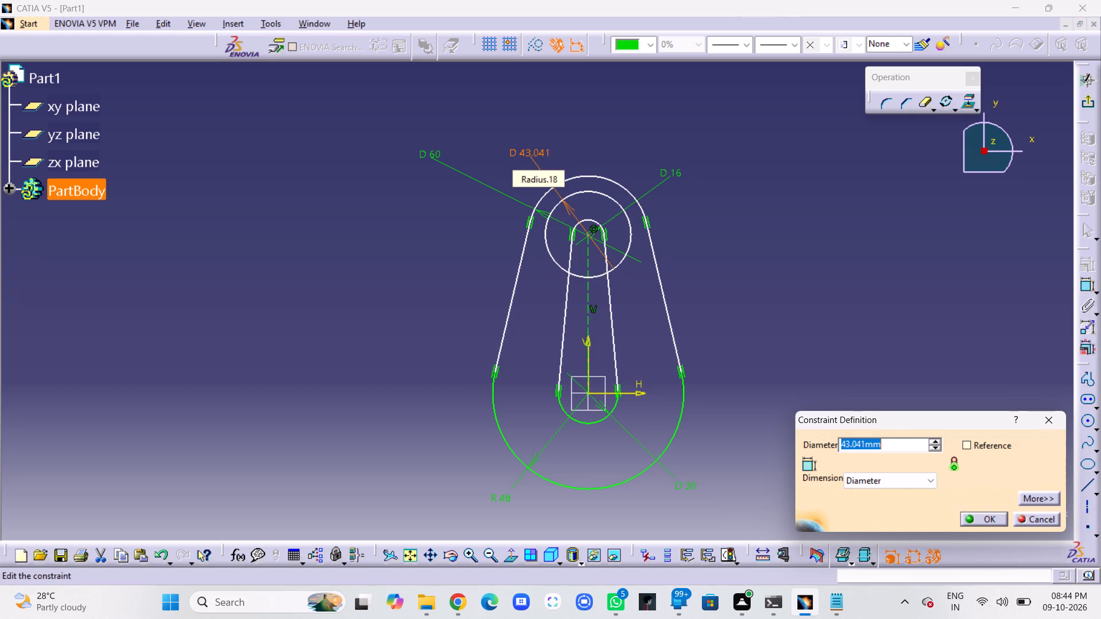
text(40)
key(Return)
click(655, 155)
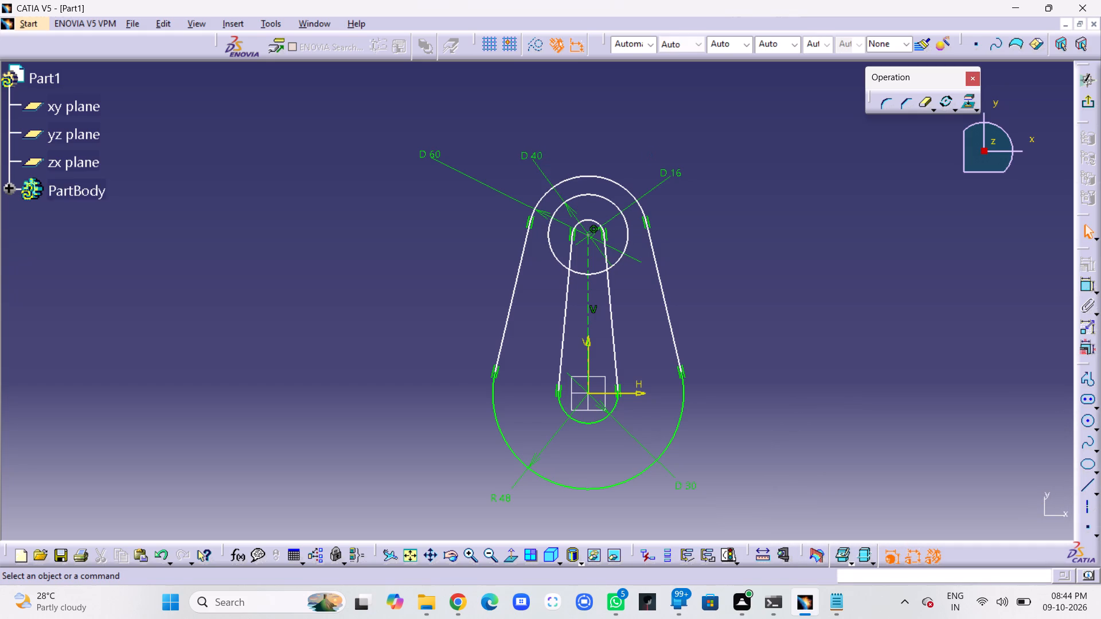
Convert the 40 mm circle to construction geometry and return to standard geometry mode.
click(595, 194)
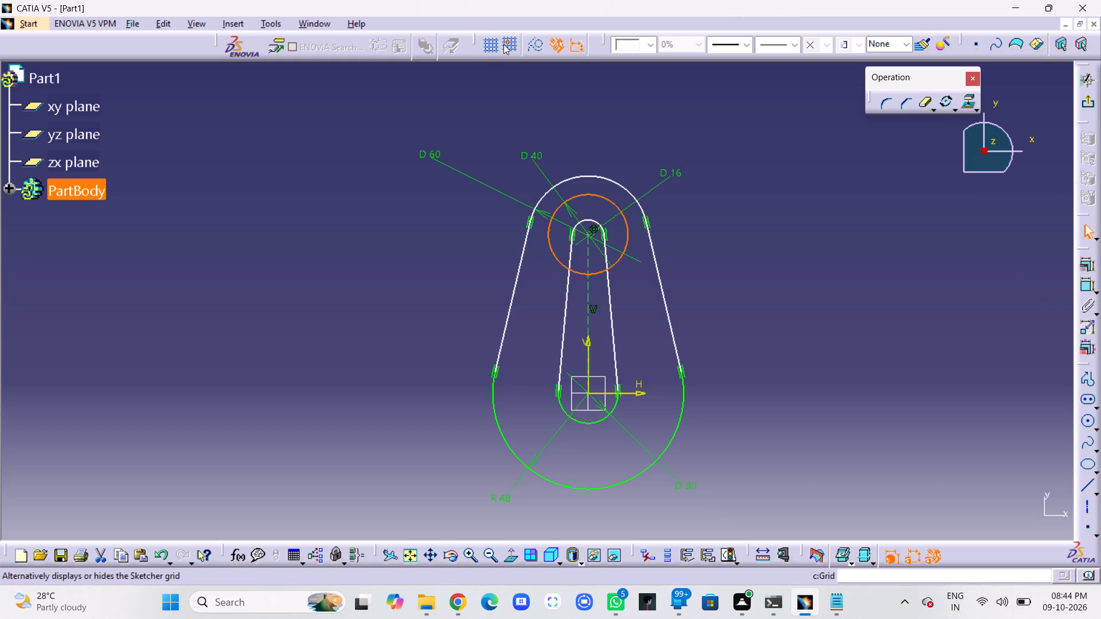
click(532, 43)
click(693, 149)
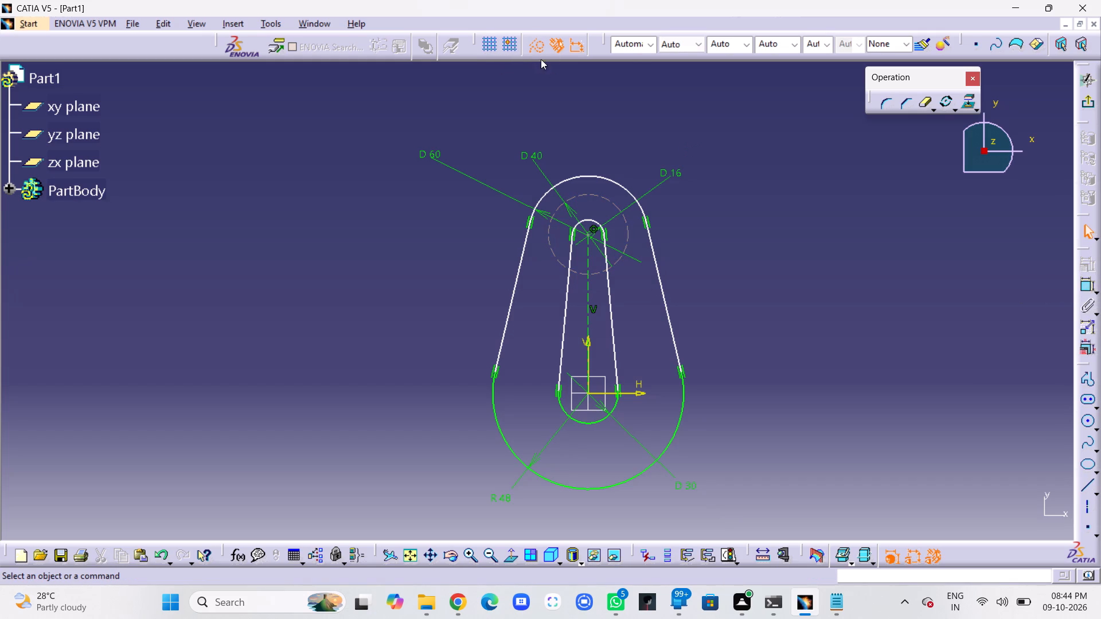
click(536, 36)
click(737, 196)
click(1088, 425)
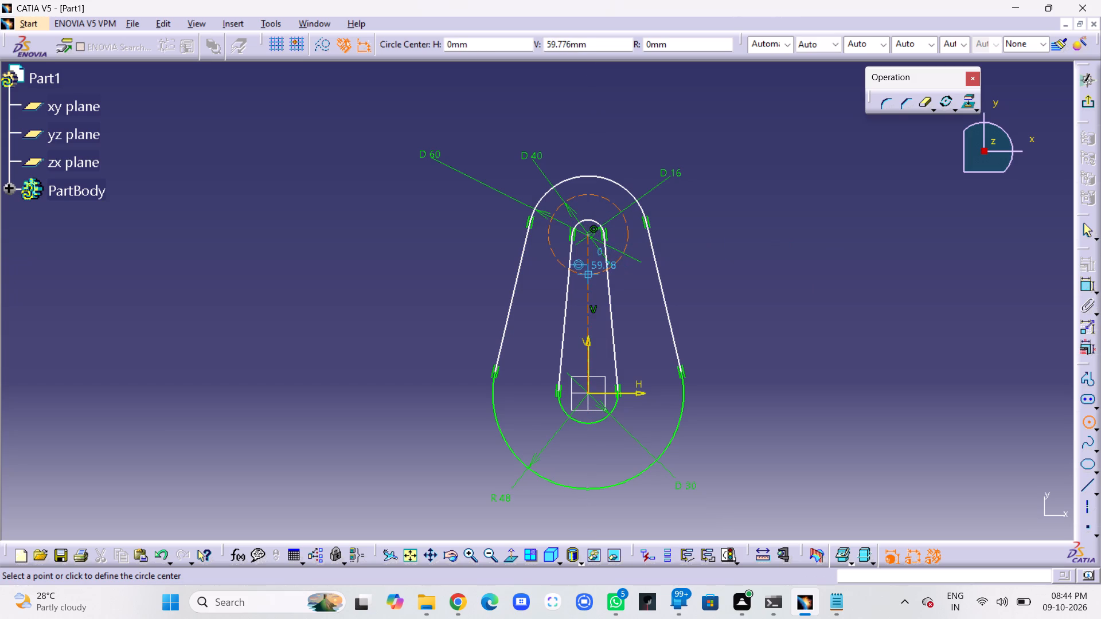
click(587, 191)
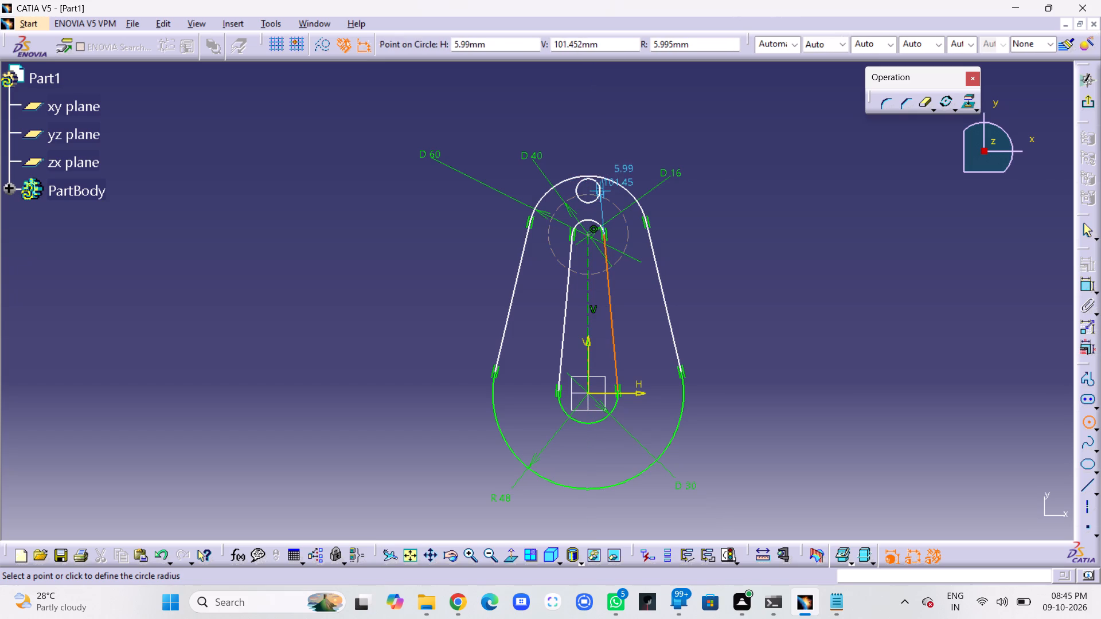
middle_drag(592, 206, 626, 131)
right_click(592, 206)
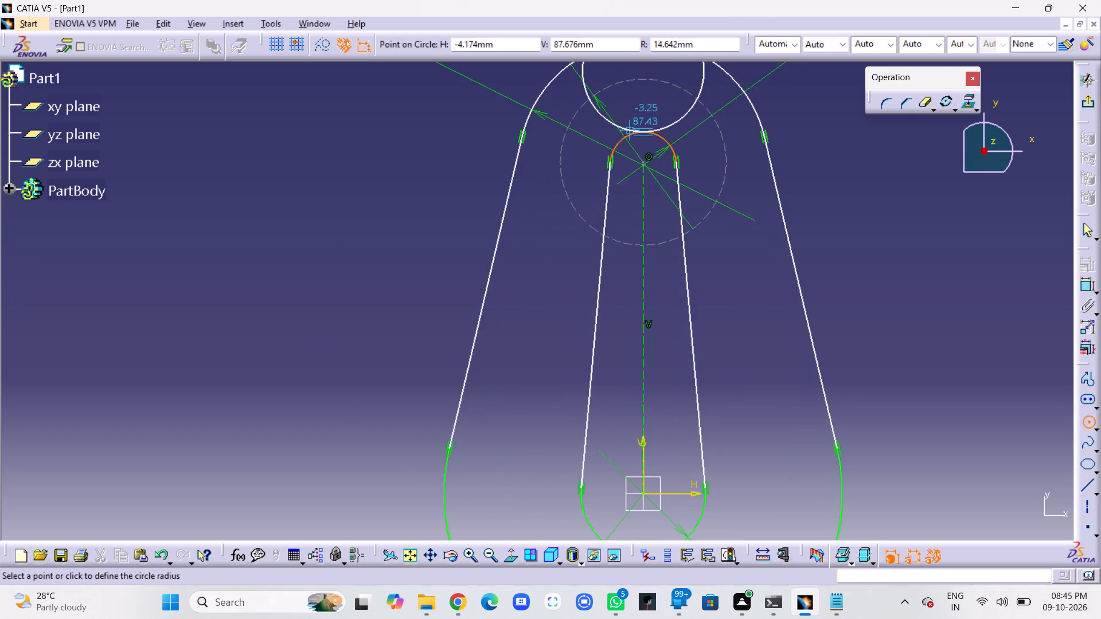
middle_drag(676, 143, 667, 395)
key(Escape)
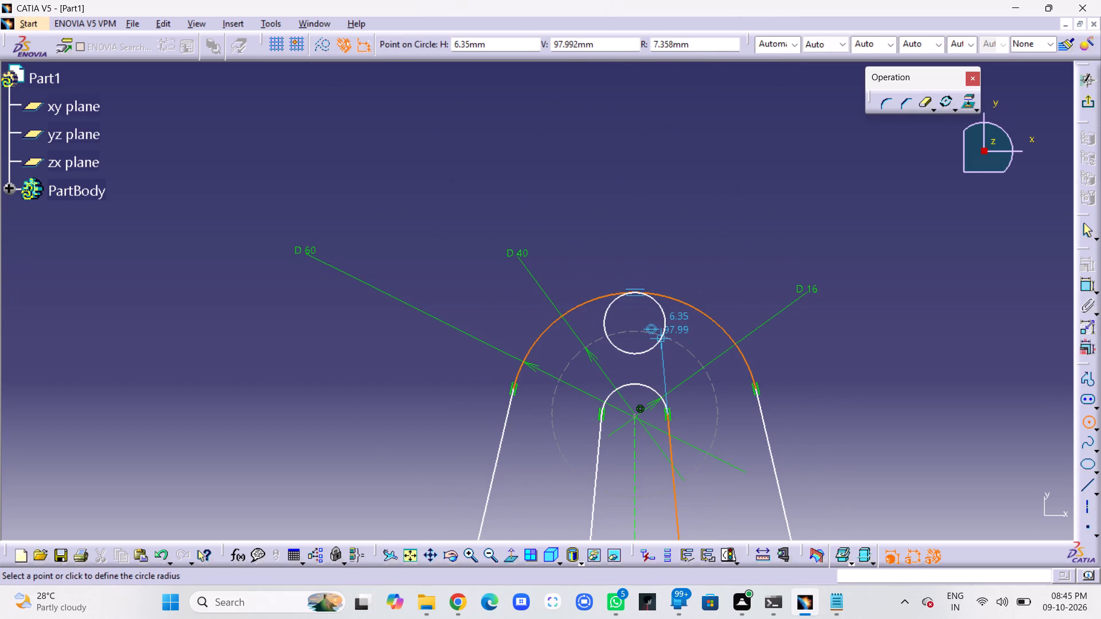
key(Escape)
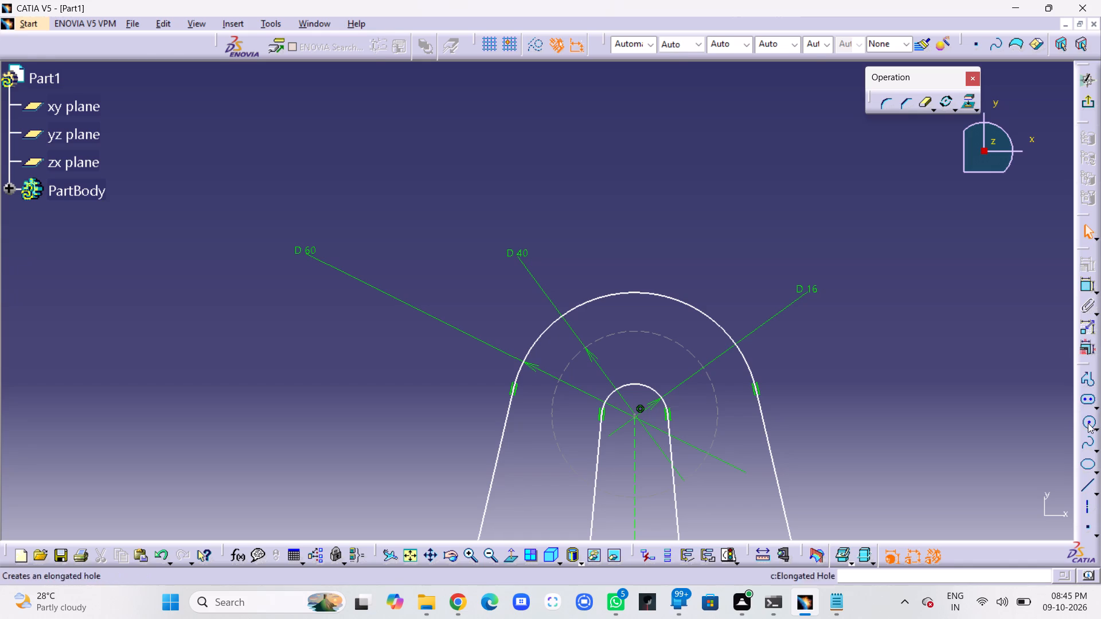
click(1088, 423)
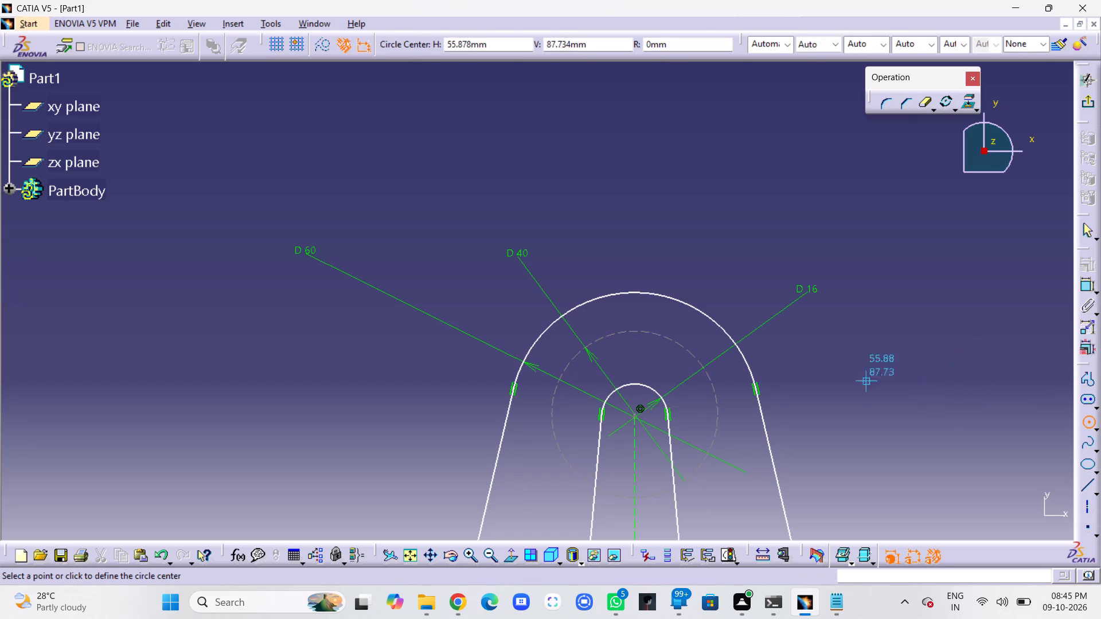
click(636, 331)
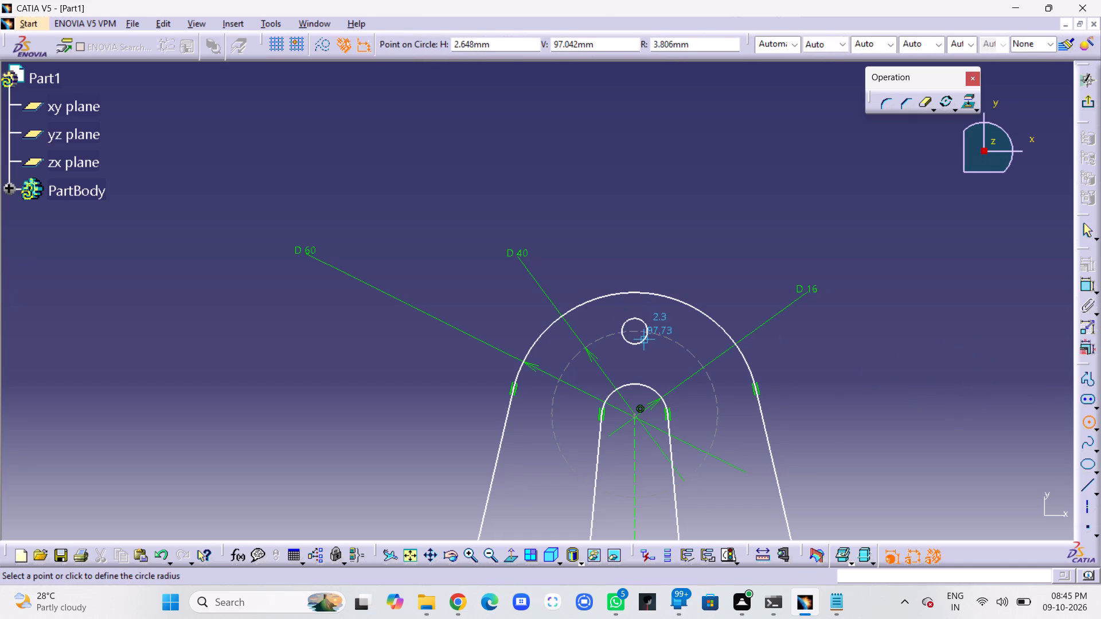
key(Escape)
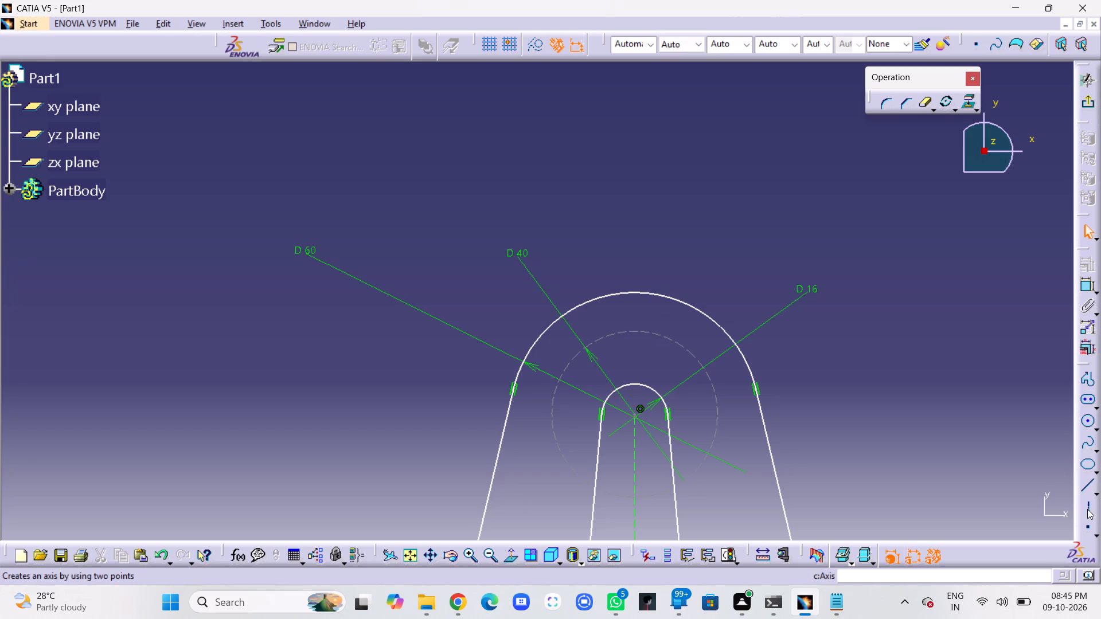
Draw two horizontal axis lines from the upper arc centre, one to each side, extending beyond the outer profile.
click(1087, 509)
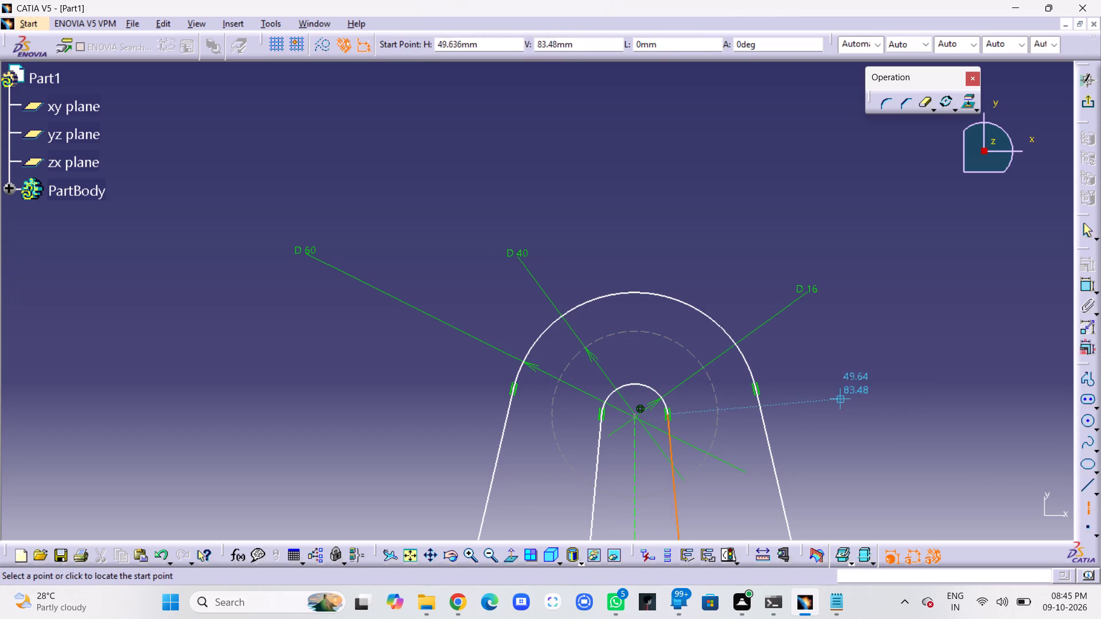
click(631, 414)
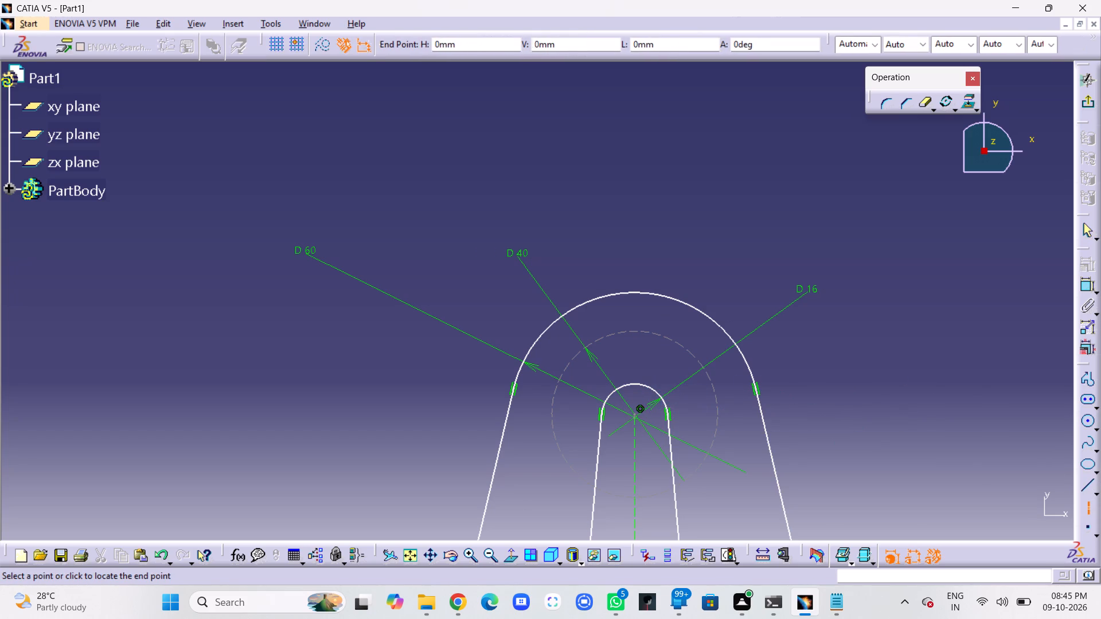
click(946, 412)
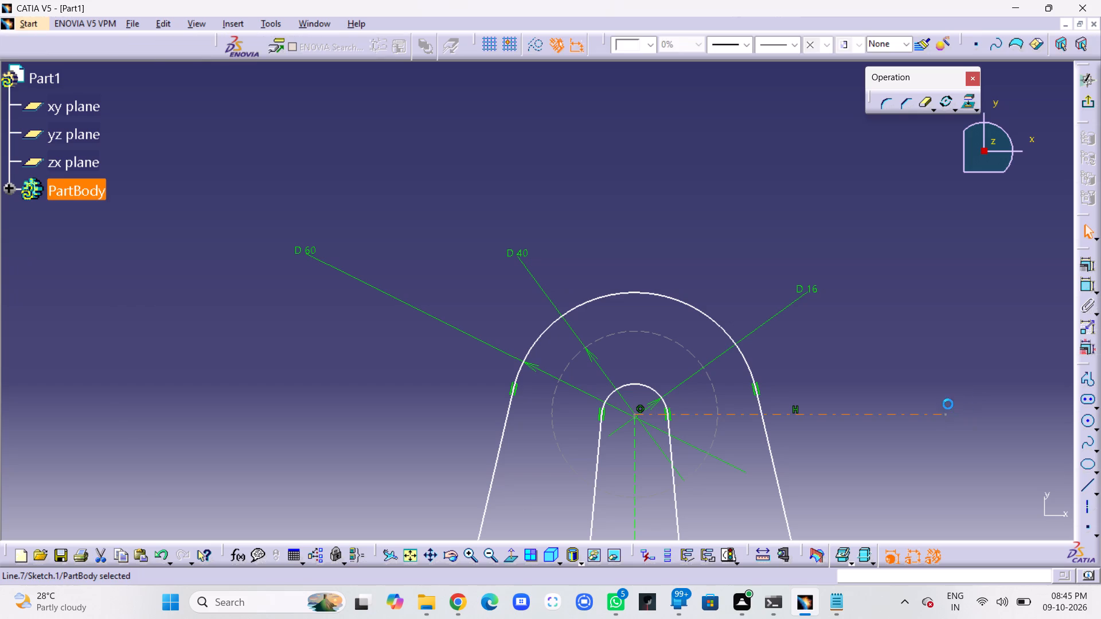
click(961, 374)
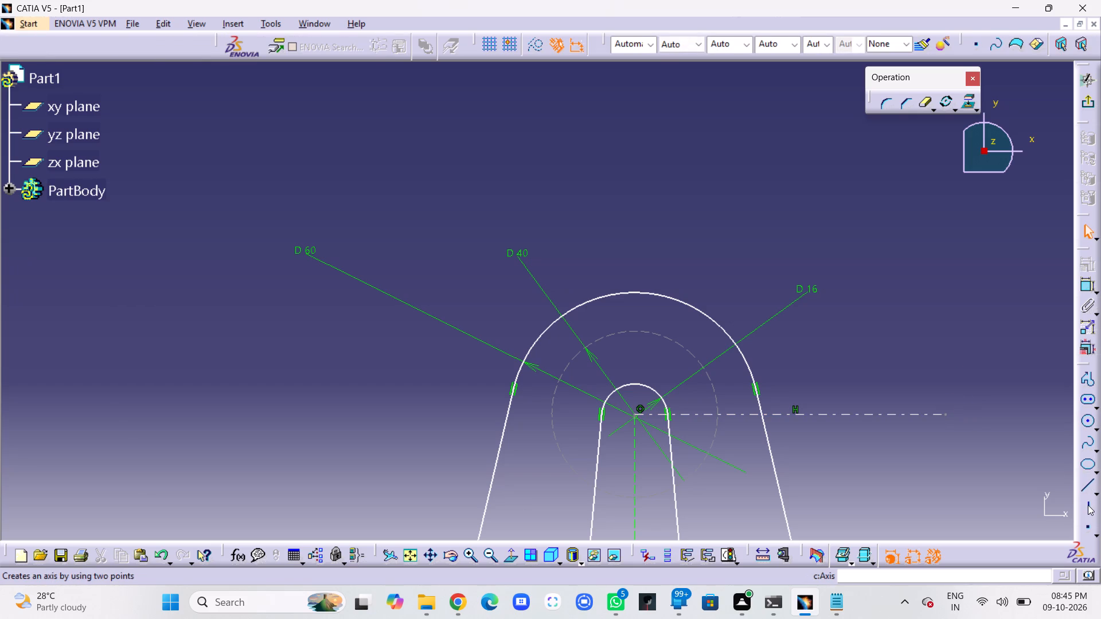
click(1088, 505)
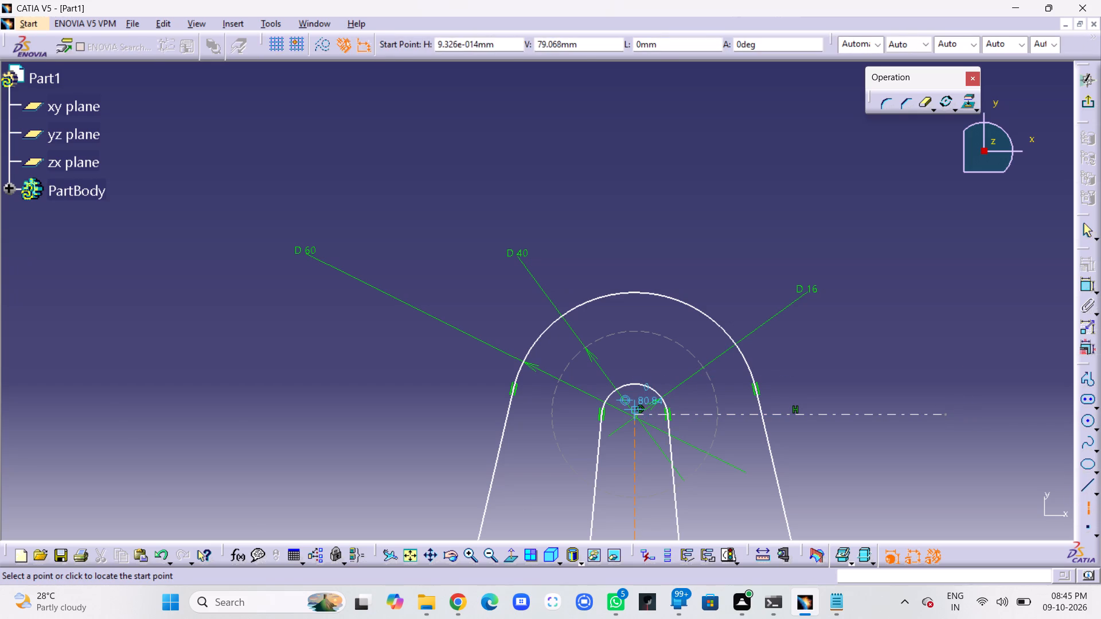
click(634, 414)
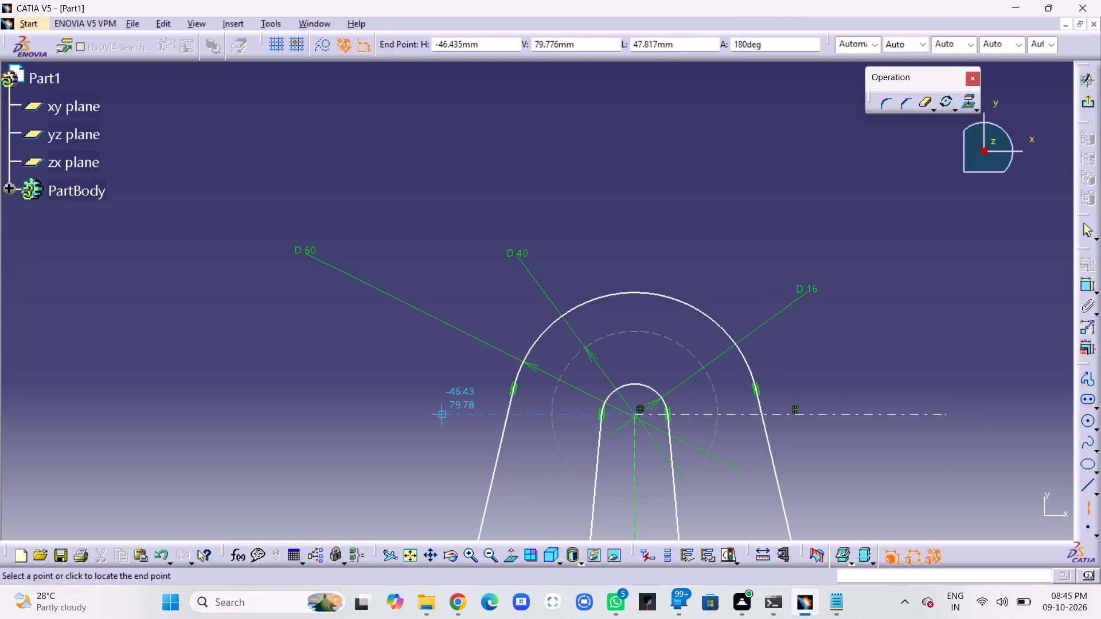
click(354, 412)
click(362, 358)
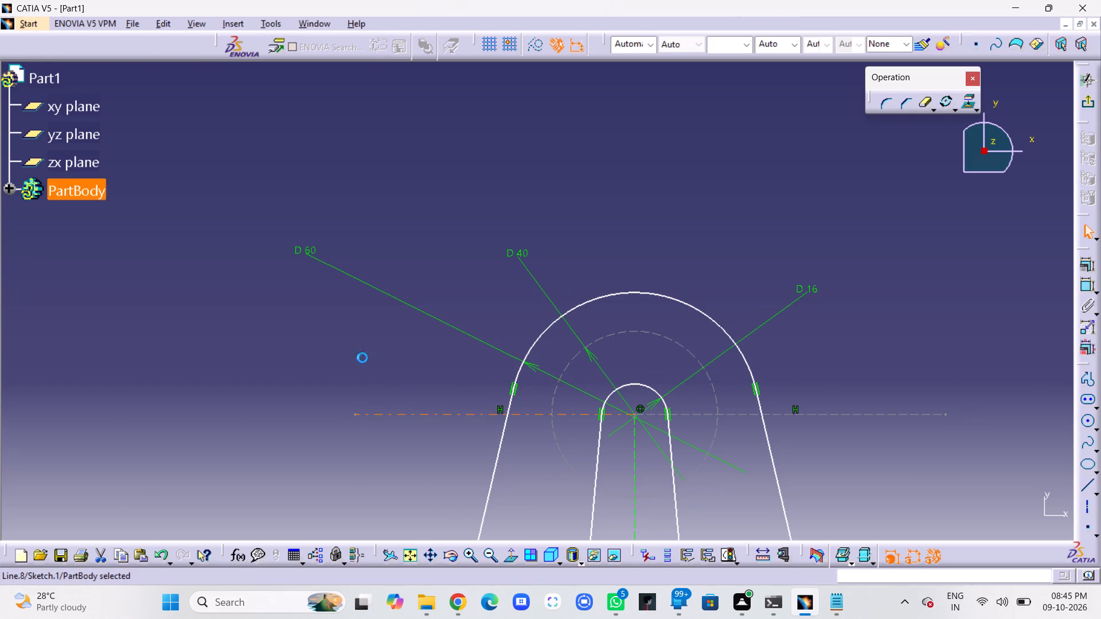
click(987, 428)
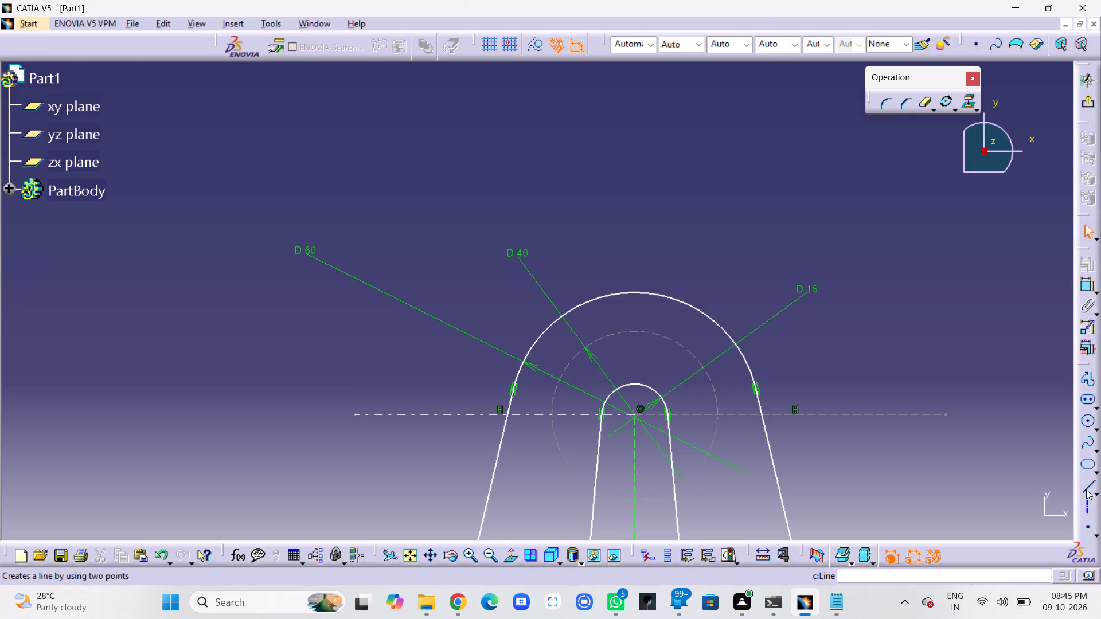
Draw a circle about 6.7 mm in diameter where the 40 mm construction circle crosses the right-hand axis line.
click(1087, 427)
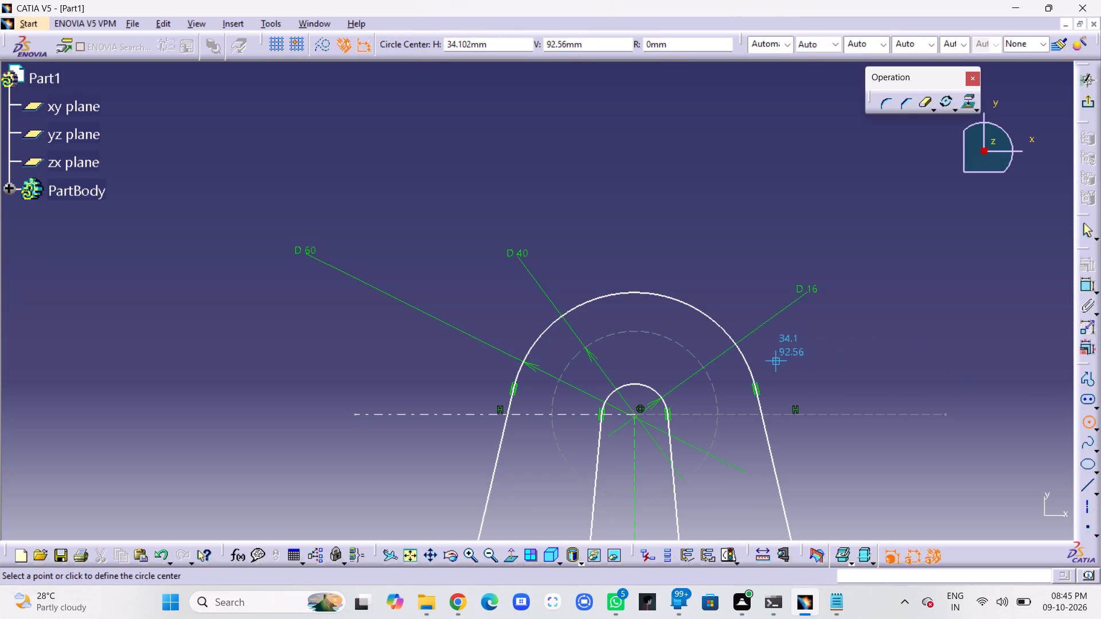
click(720, 413)
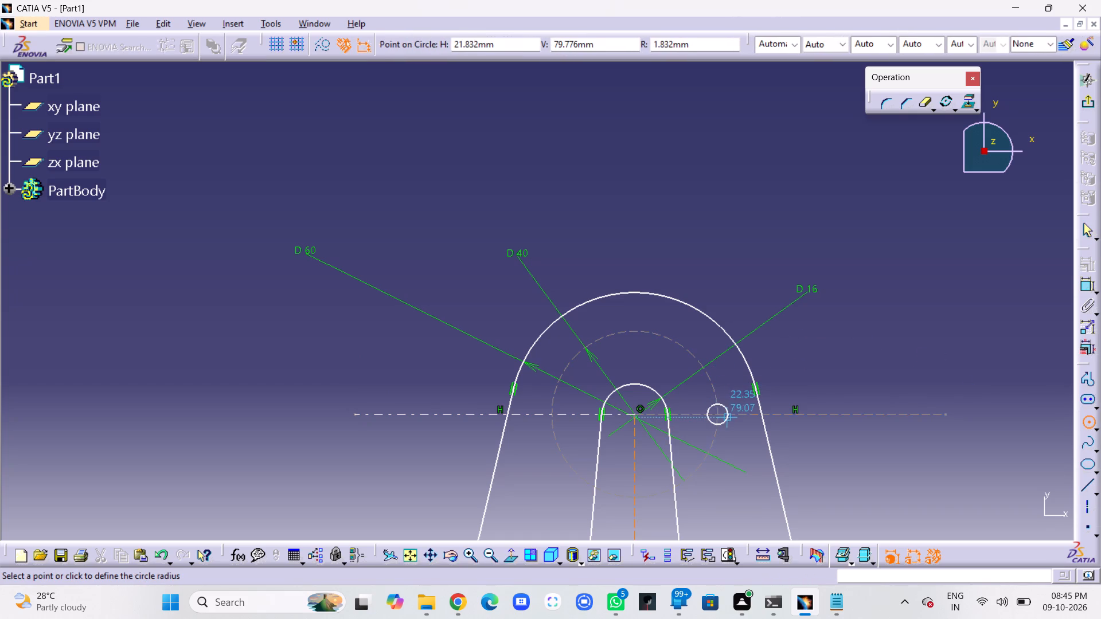
click(731, 422)
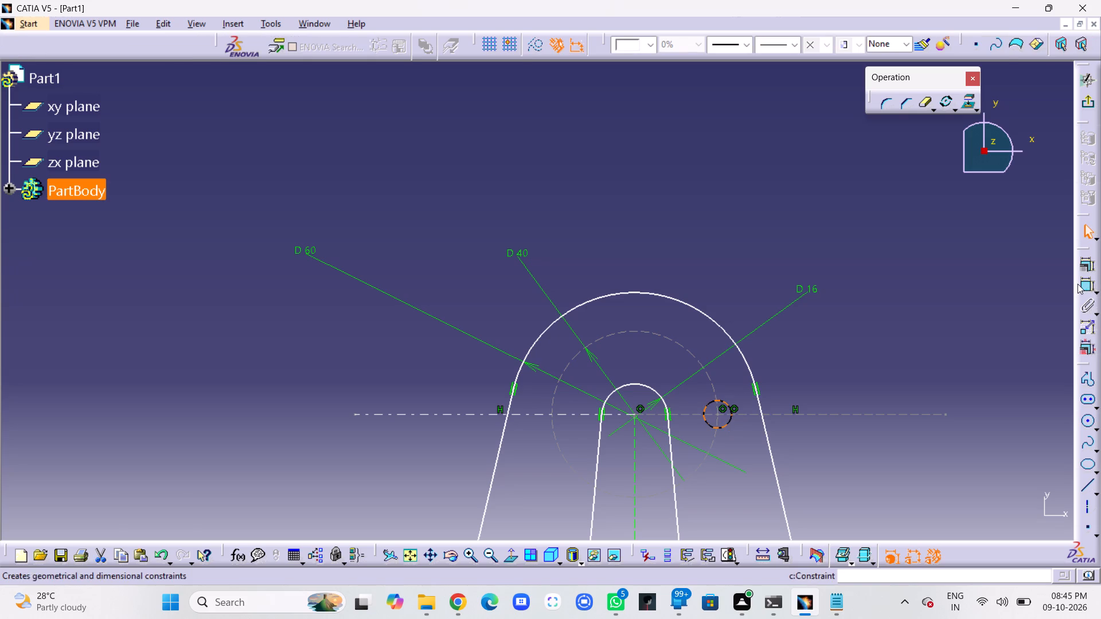
Dimension the small circle on the right-hand axis line and set its diameter to 10 mm.
click(1083, 283)
click(823, 367)
double_click(838, 363)
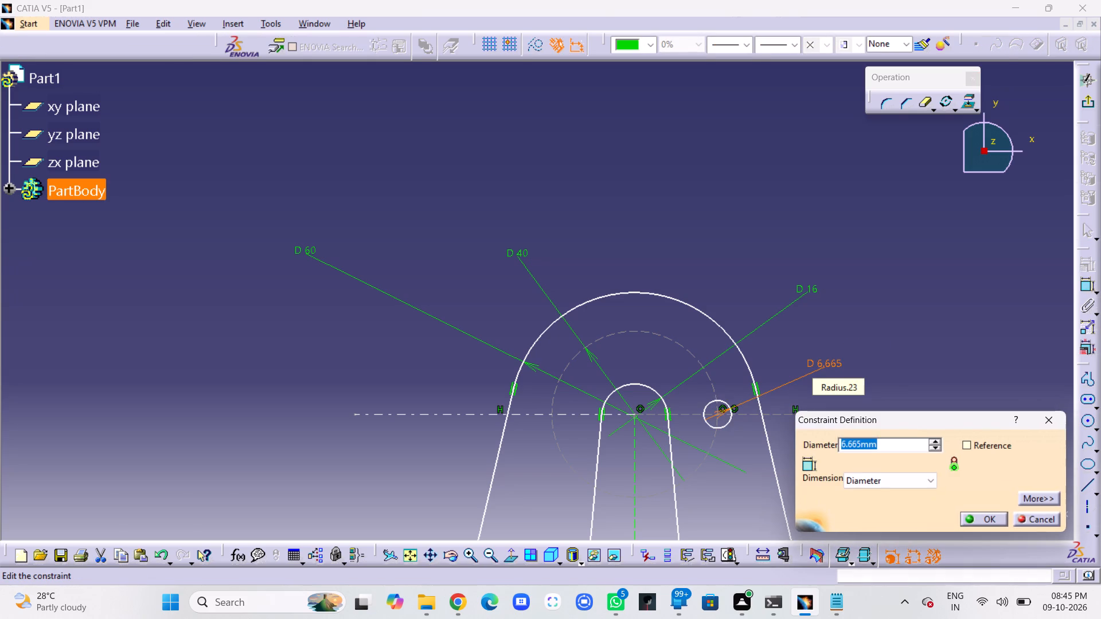
text(10)
key(Return)
click(924, 339)
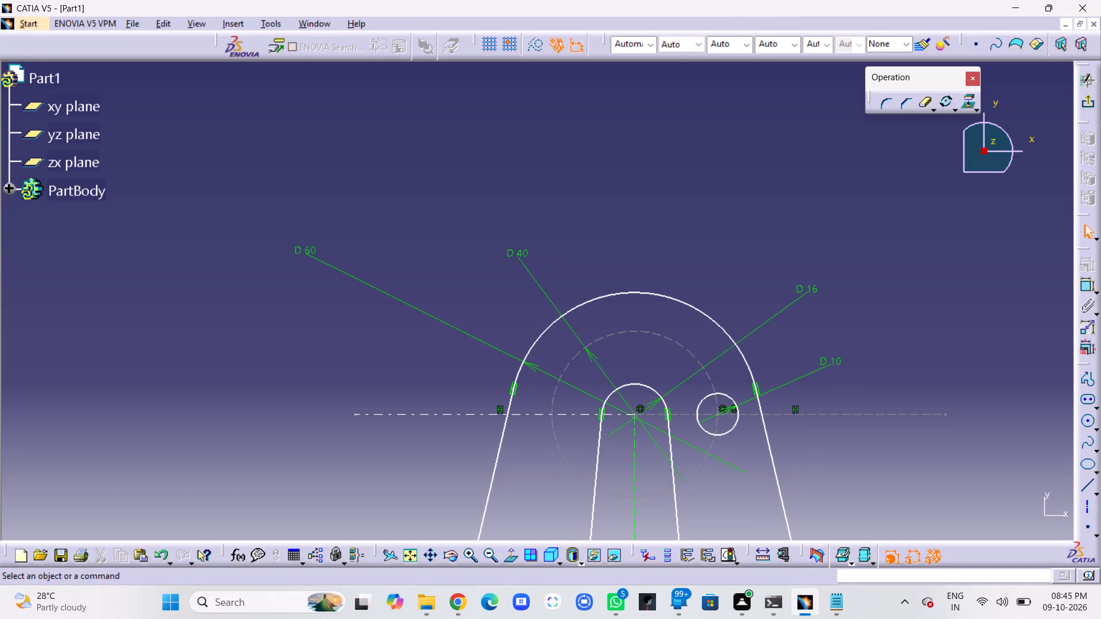
Rotate the 10 mm circle about the upper arc centre in duplicate mode with 4 instances at 45 degrees.
click(734, 424)
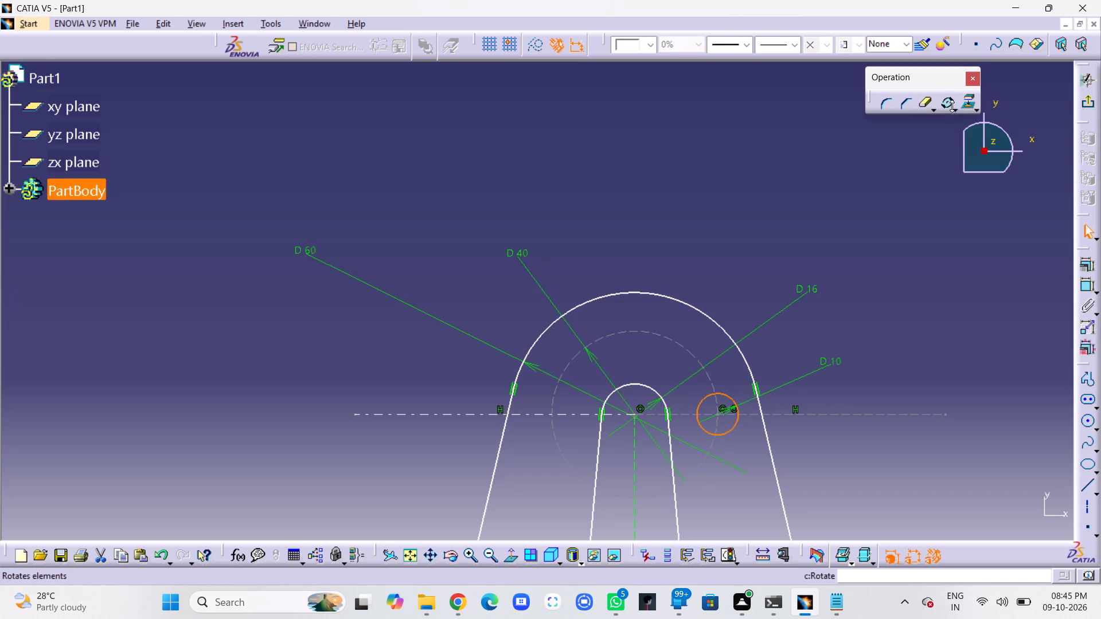
click(948, 104)
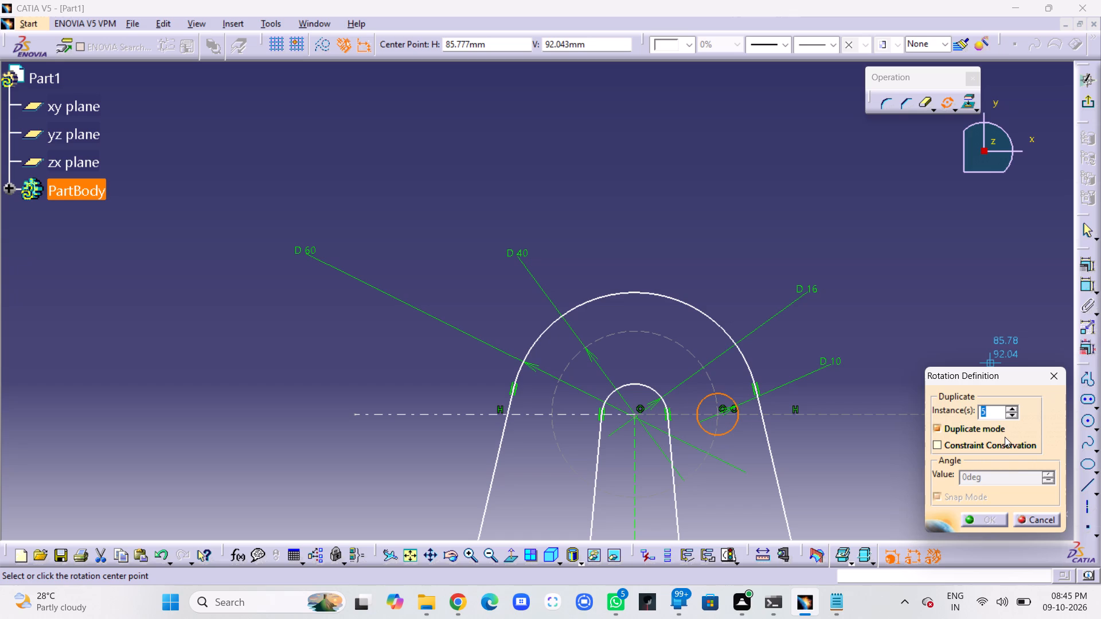
key(4)
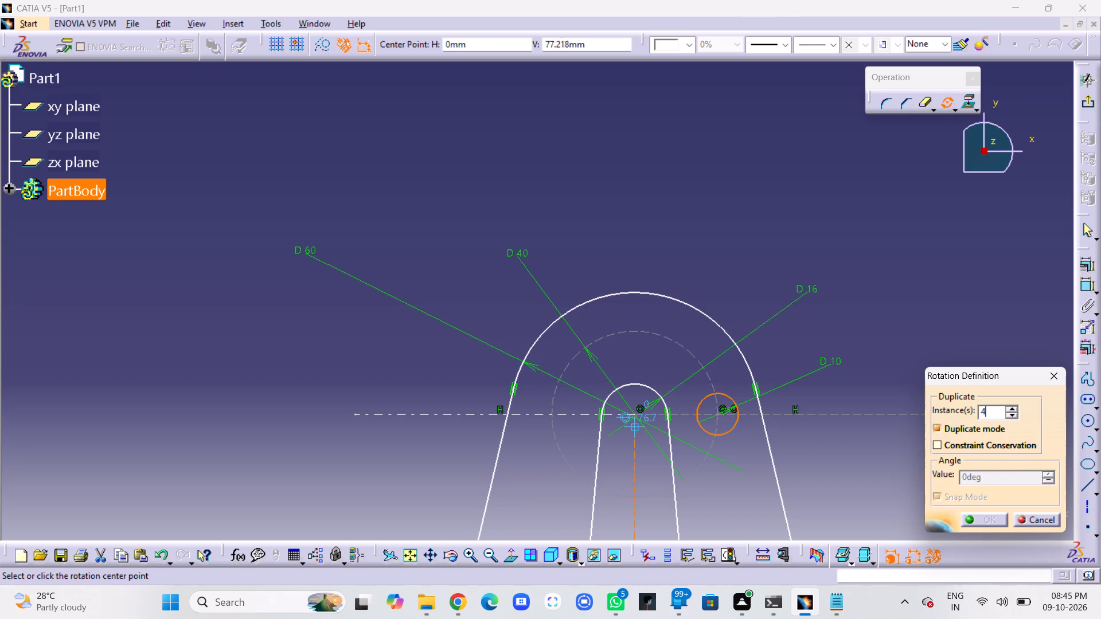
click(634, 414)
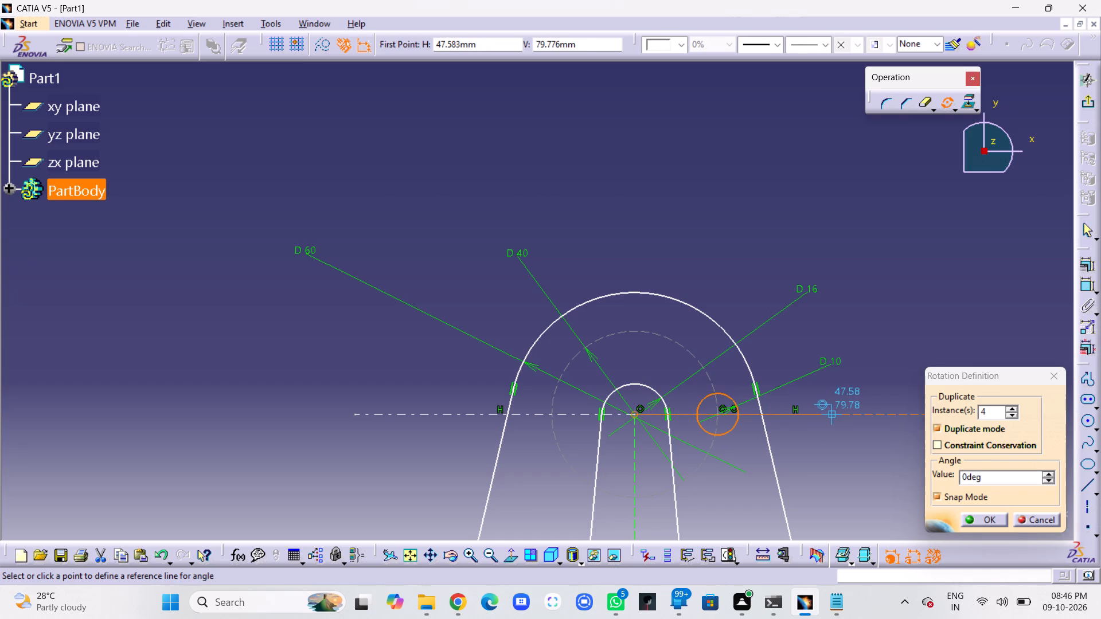
click(834, 415)
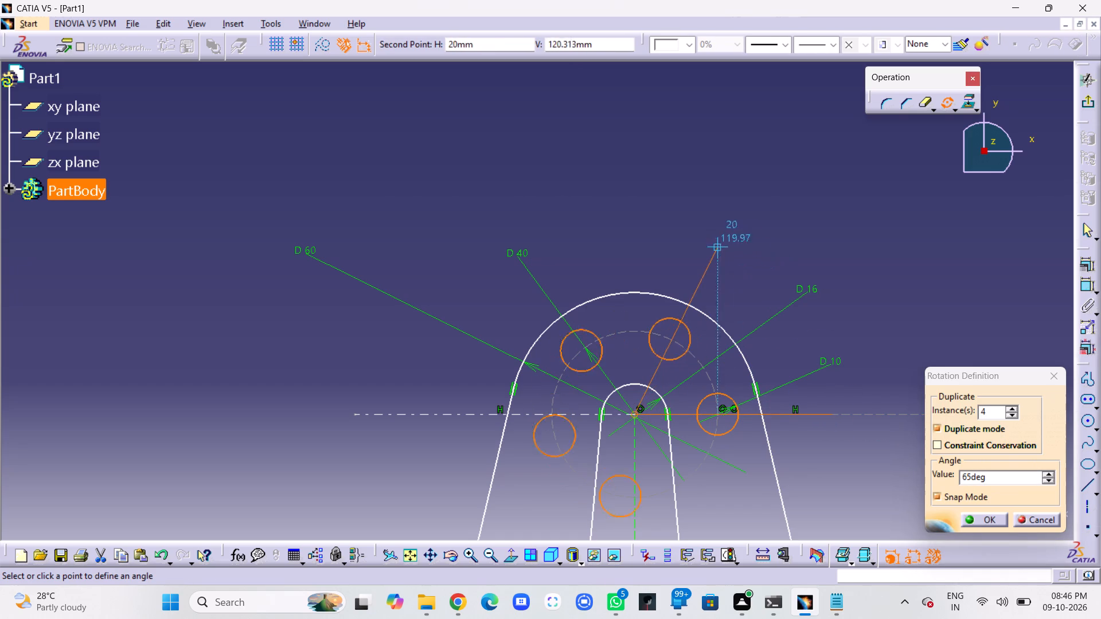
click(764, 291)
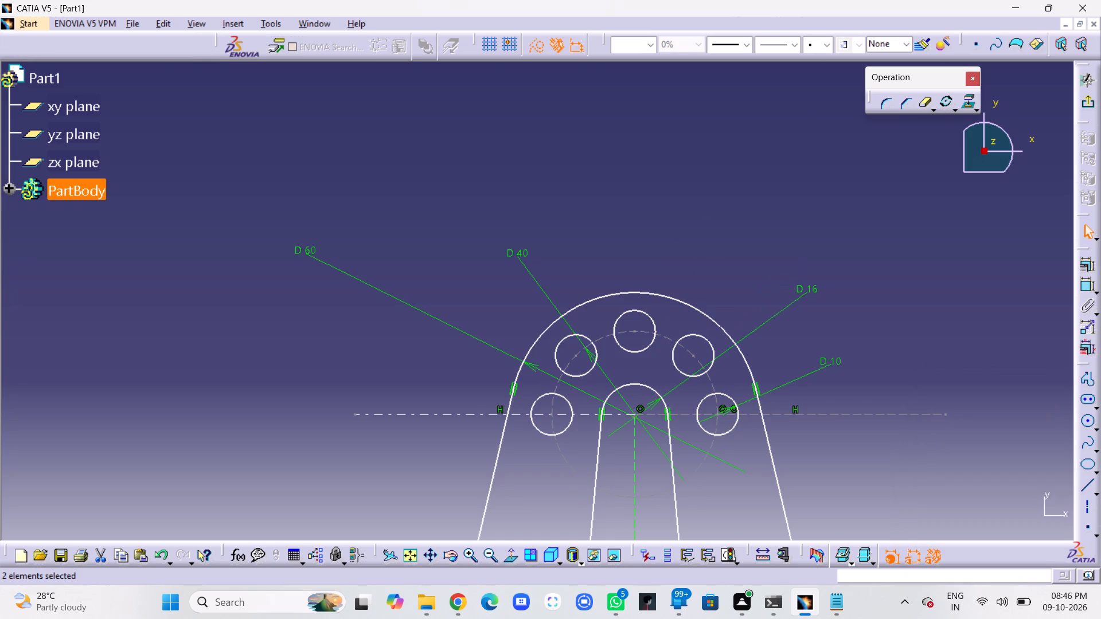
click(846, 271)
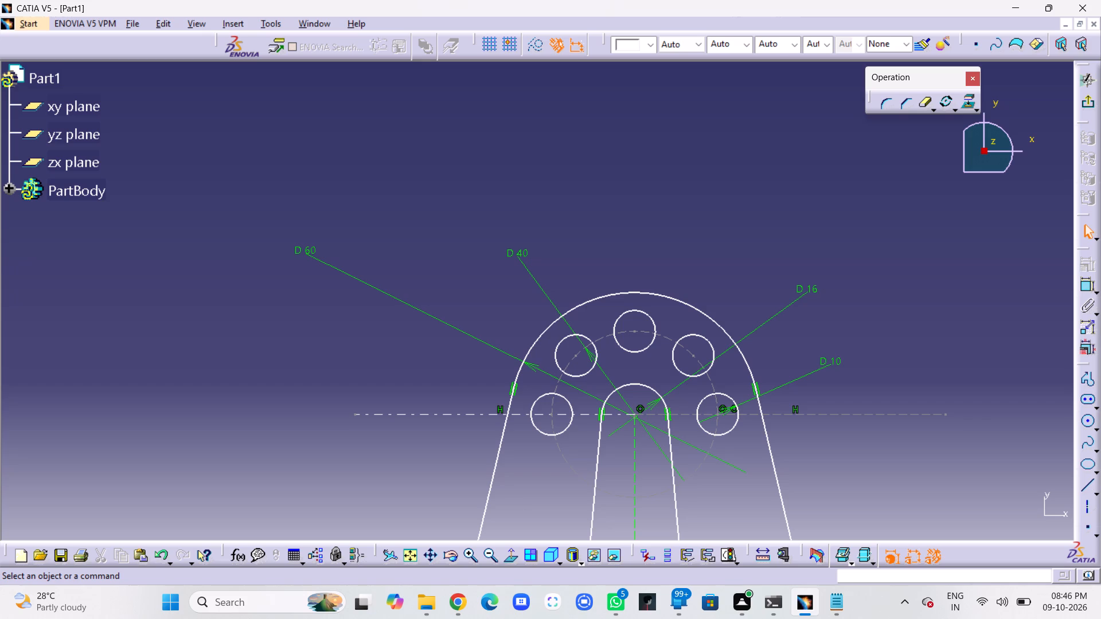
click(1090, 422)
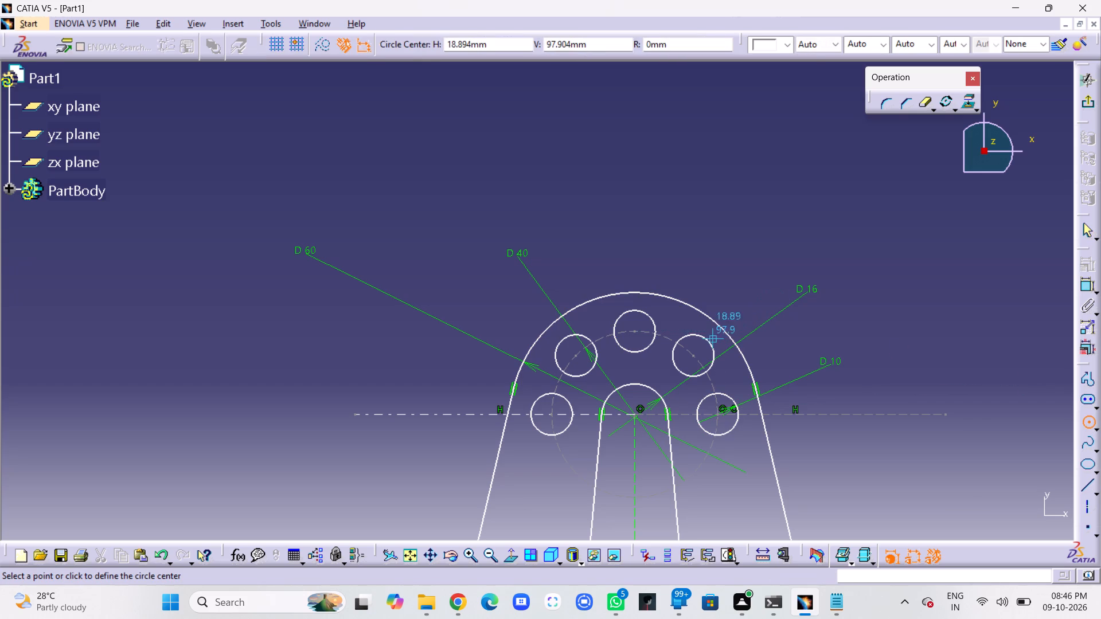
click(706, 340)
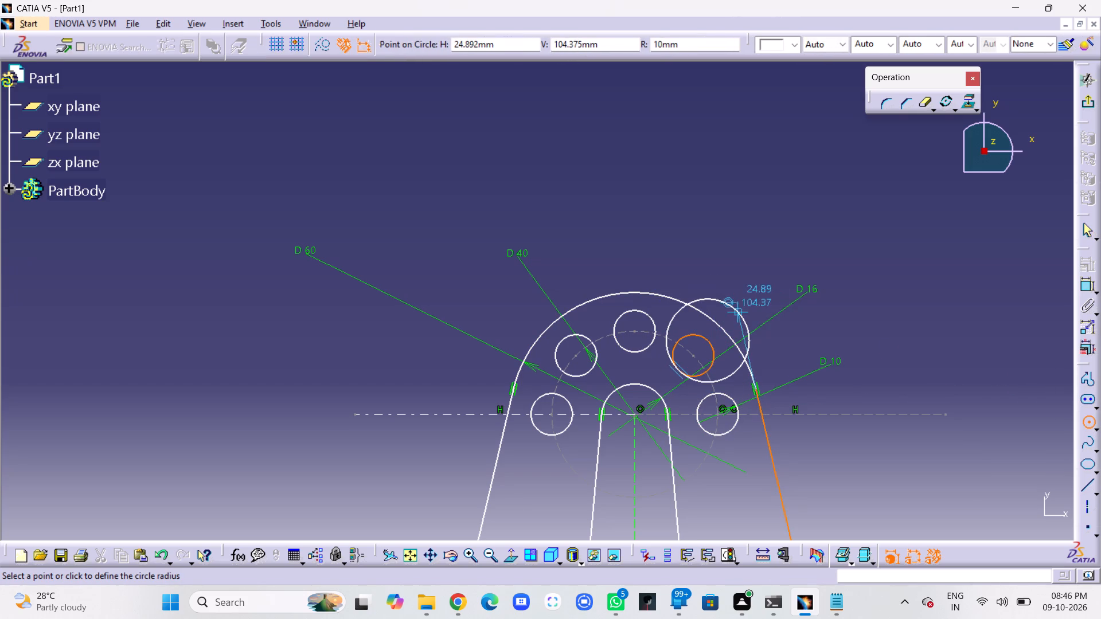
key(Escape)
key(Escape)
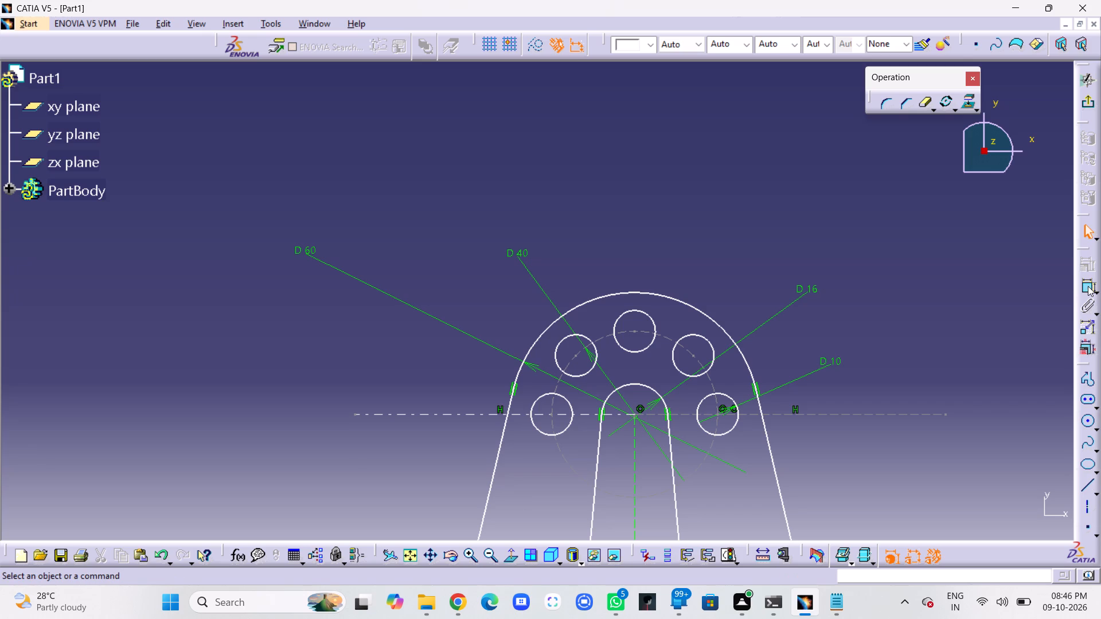
Dimension the diameters of the upper-right, top and far-left duplicated circles on the construction circle.
click(1088, 286)
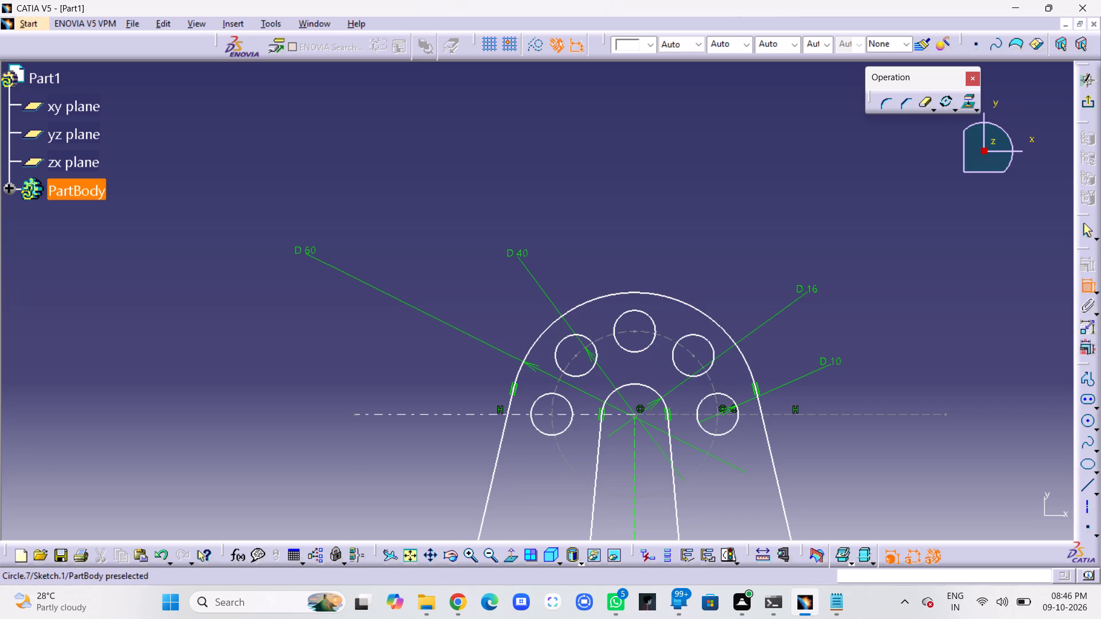
click(697, 334)
click(718, 287)
click(1086, 285)
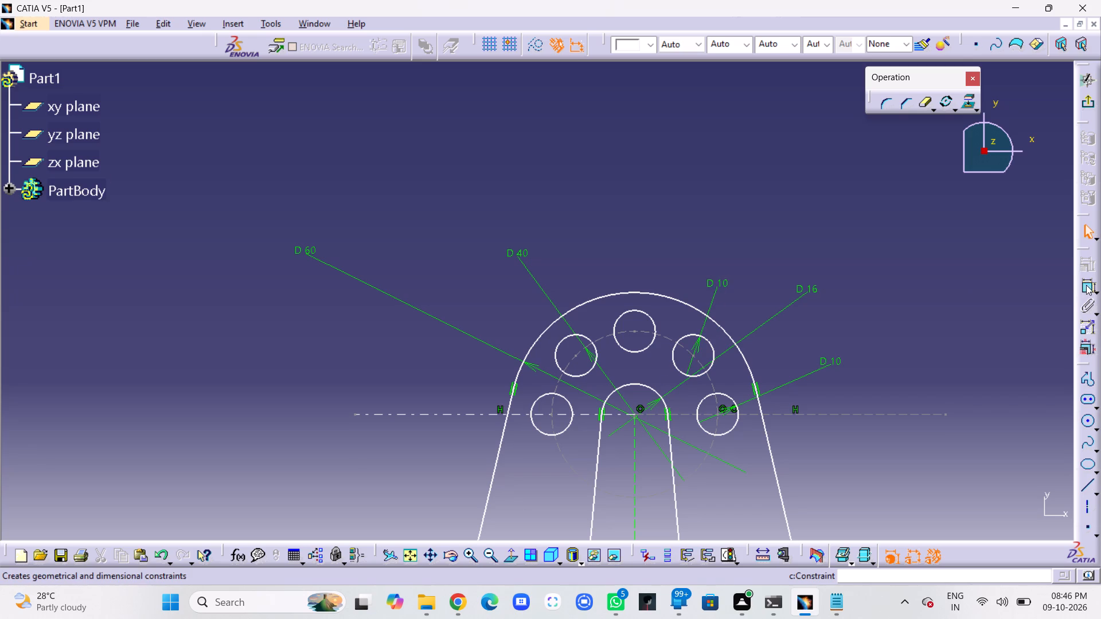
click(639, 308)
click(608, 267)
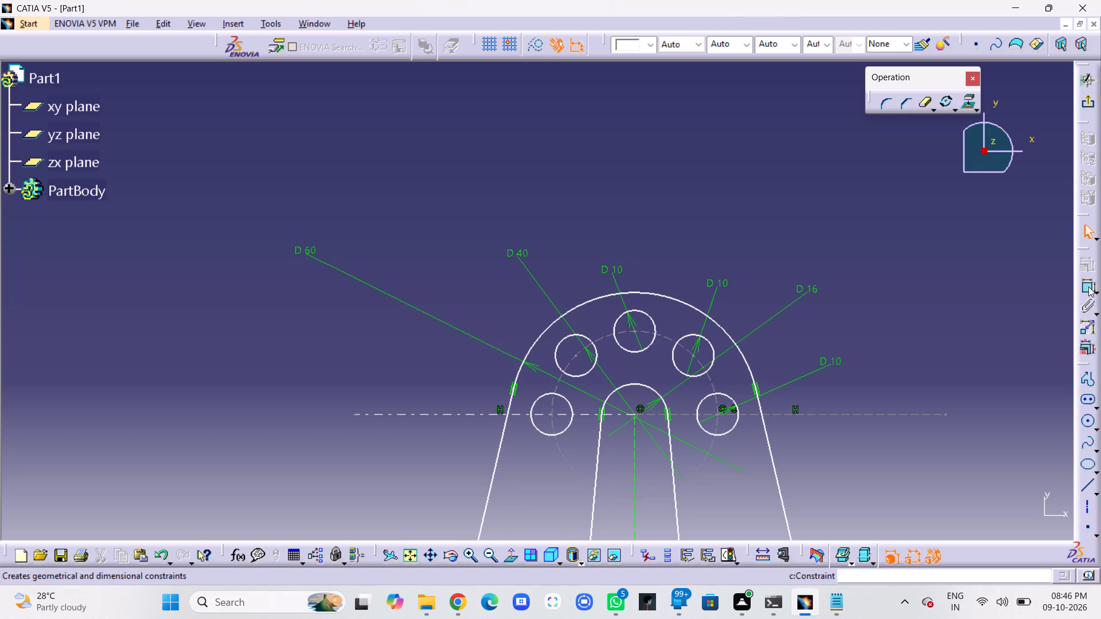
click(1088, 287)
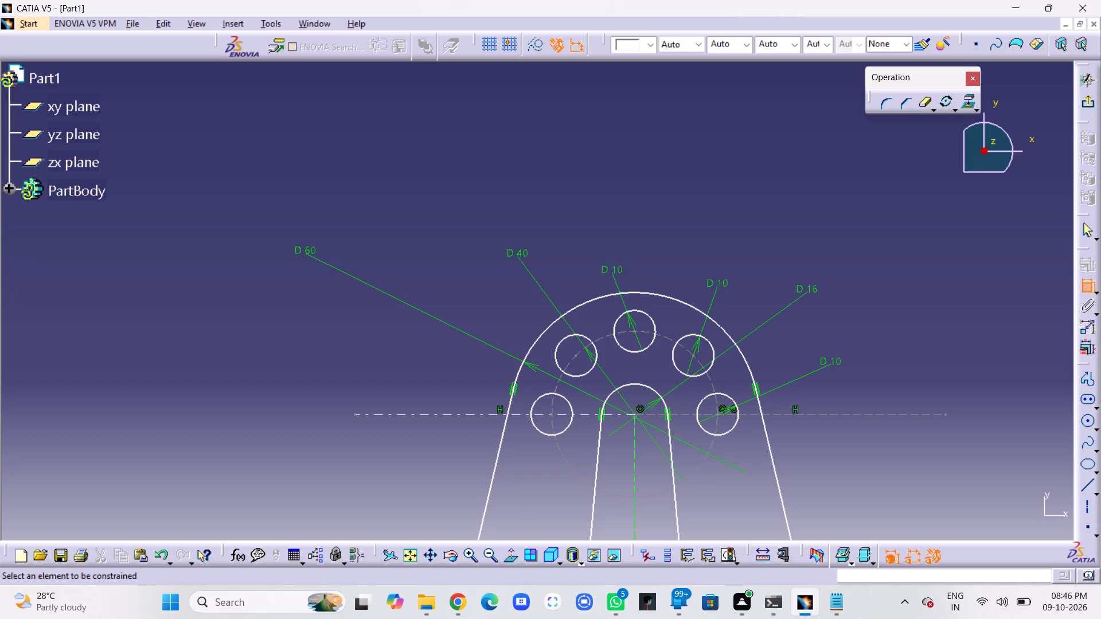
click(534, 401)
click(456, 369)
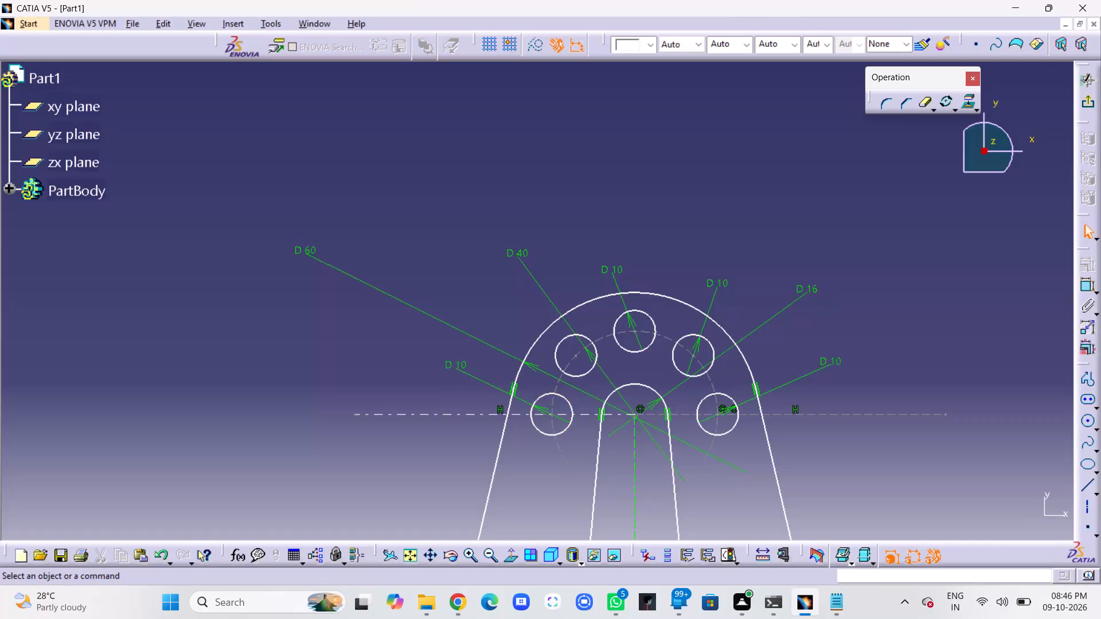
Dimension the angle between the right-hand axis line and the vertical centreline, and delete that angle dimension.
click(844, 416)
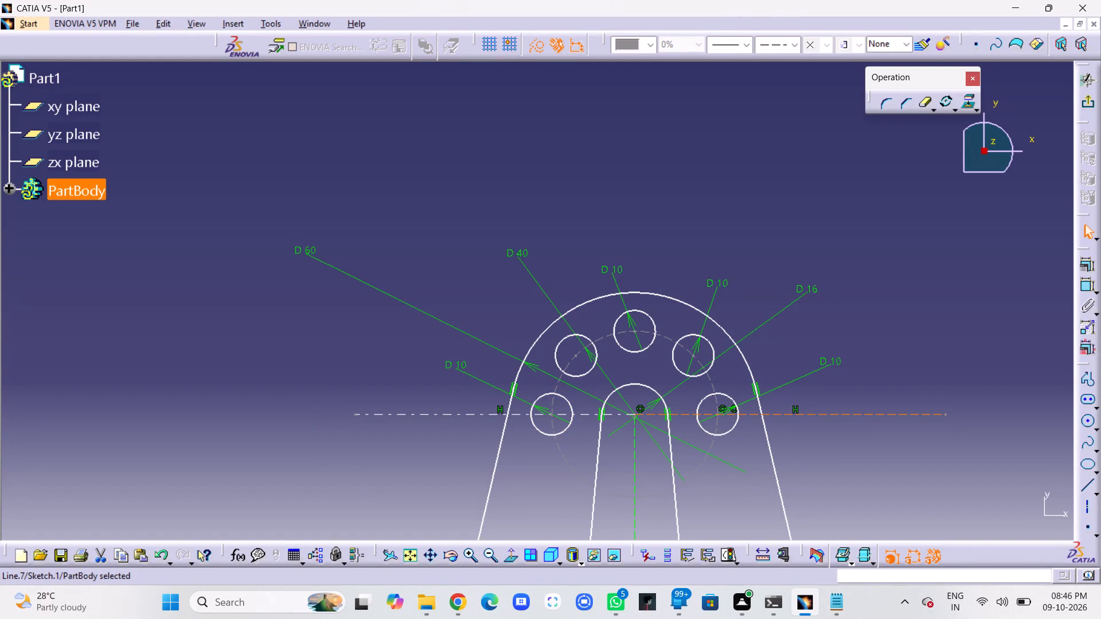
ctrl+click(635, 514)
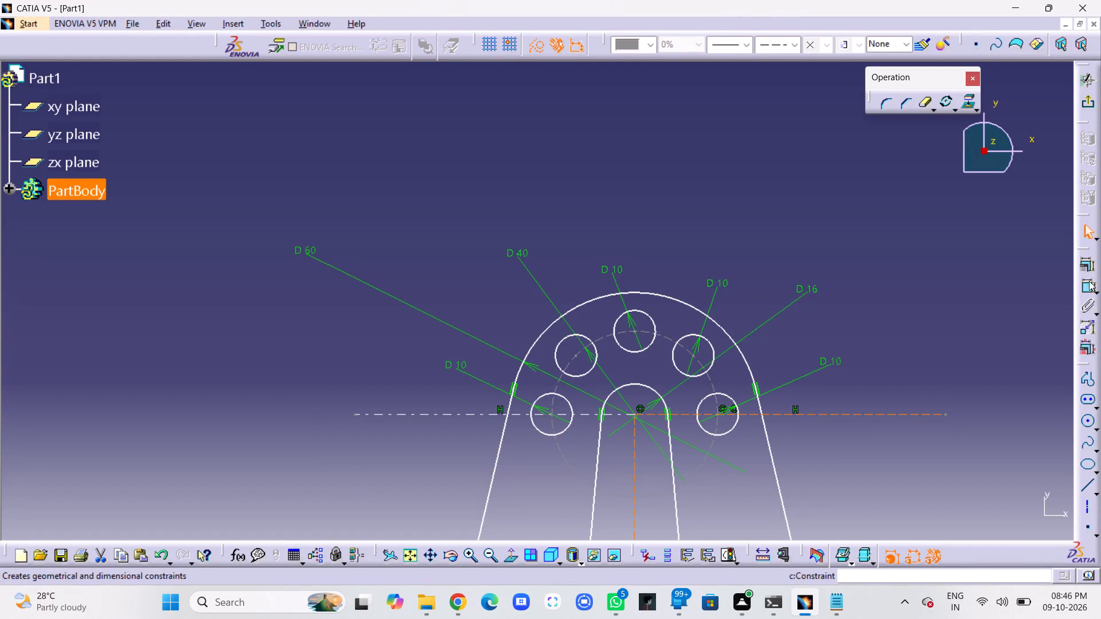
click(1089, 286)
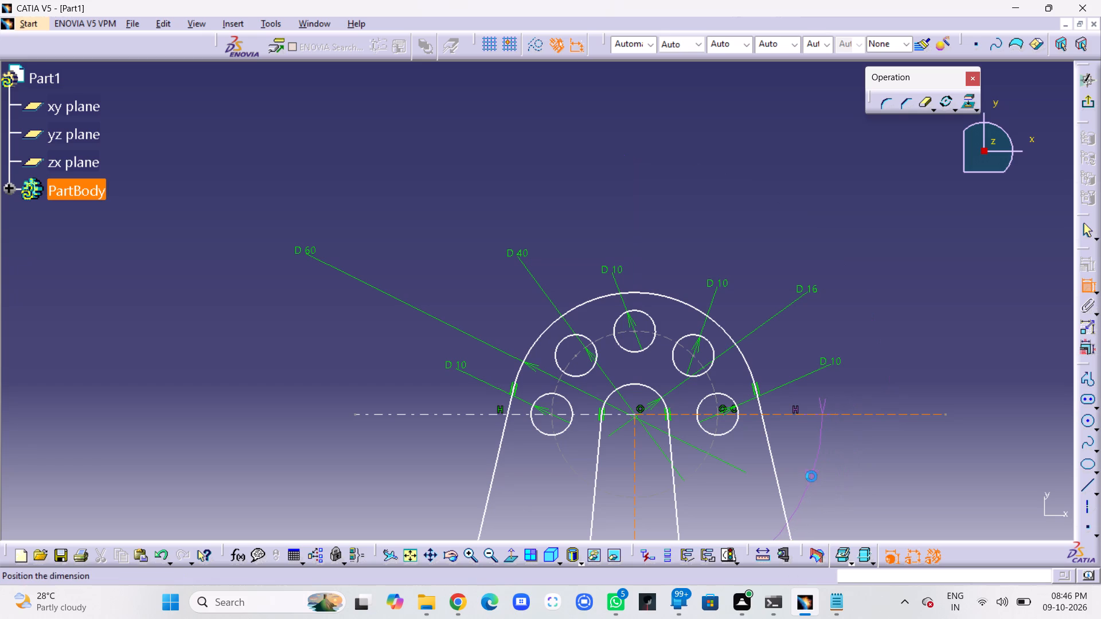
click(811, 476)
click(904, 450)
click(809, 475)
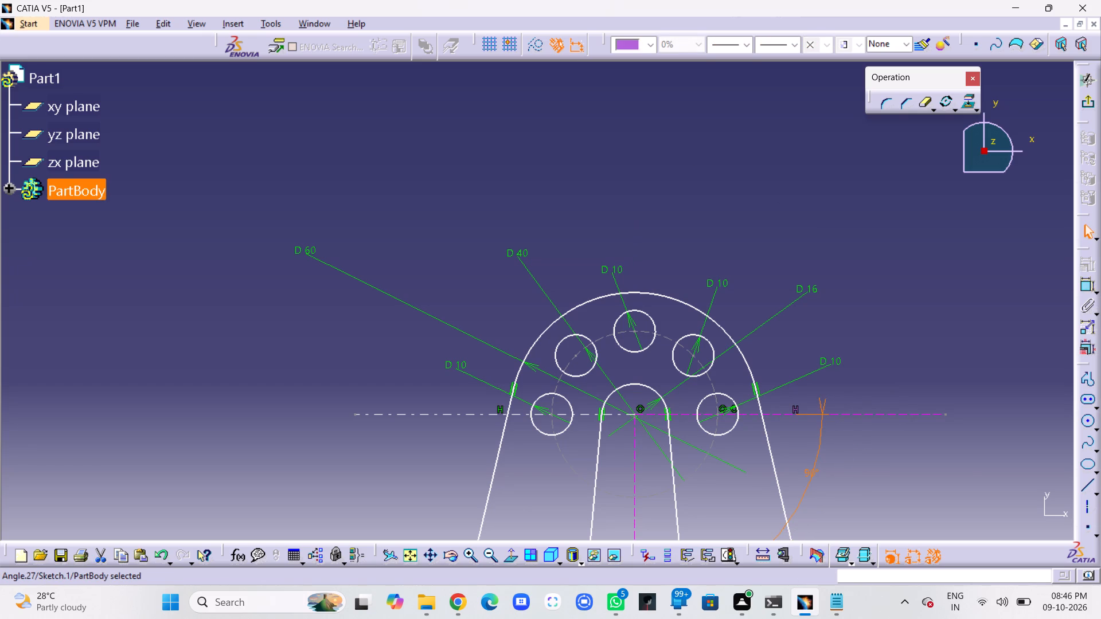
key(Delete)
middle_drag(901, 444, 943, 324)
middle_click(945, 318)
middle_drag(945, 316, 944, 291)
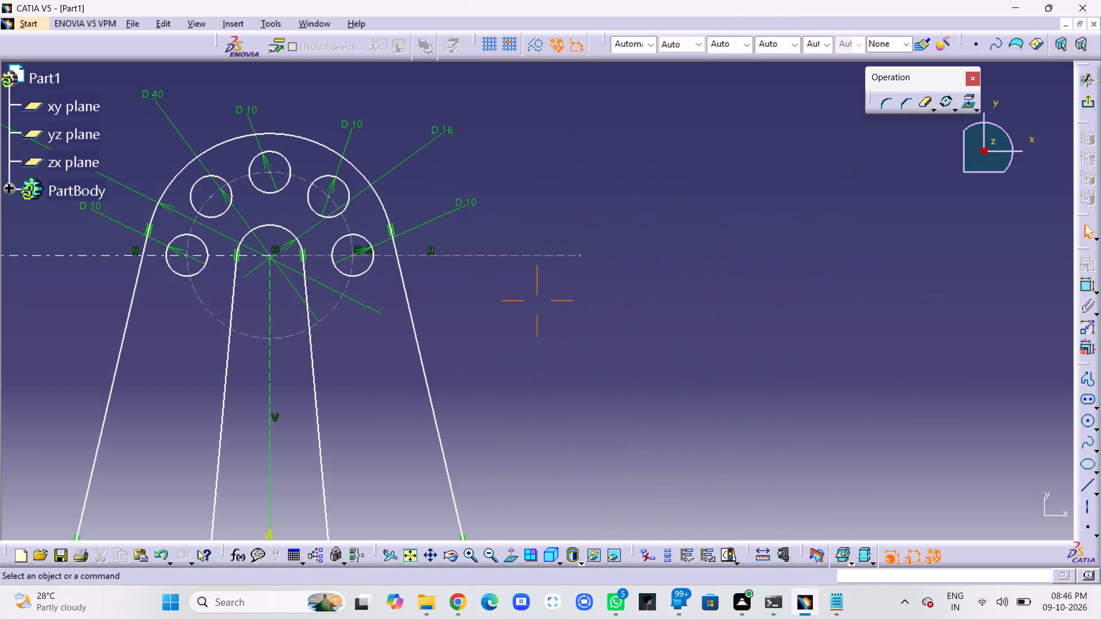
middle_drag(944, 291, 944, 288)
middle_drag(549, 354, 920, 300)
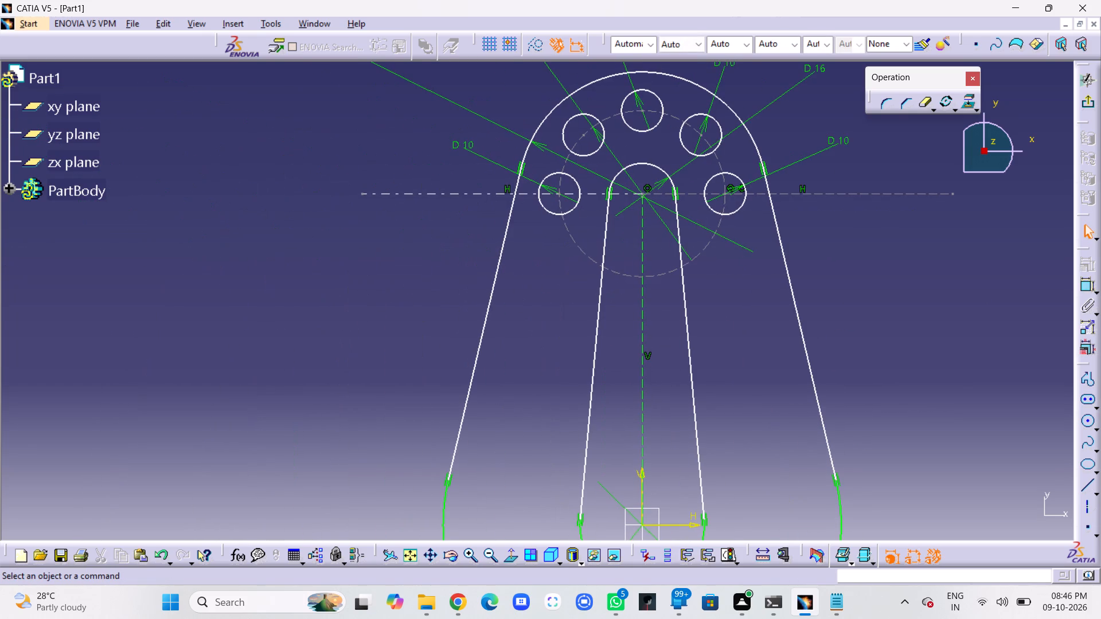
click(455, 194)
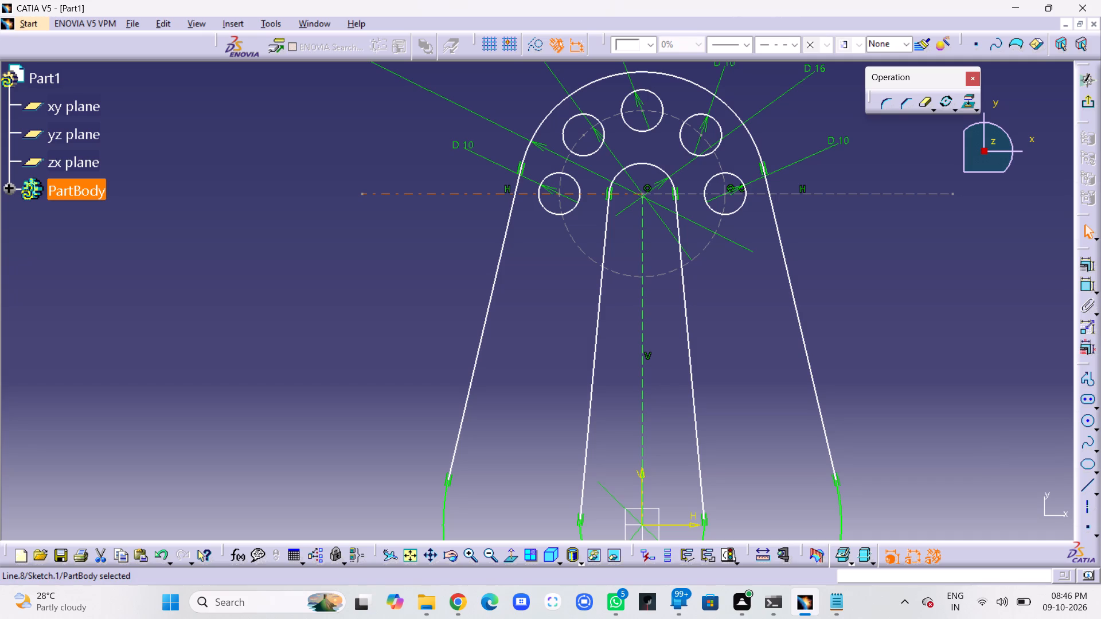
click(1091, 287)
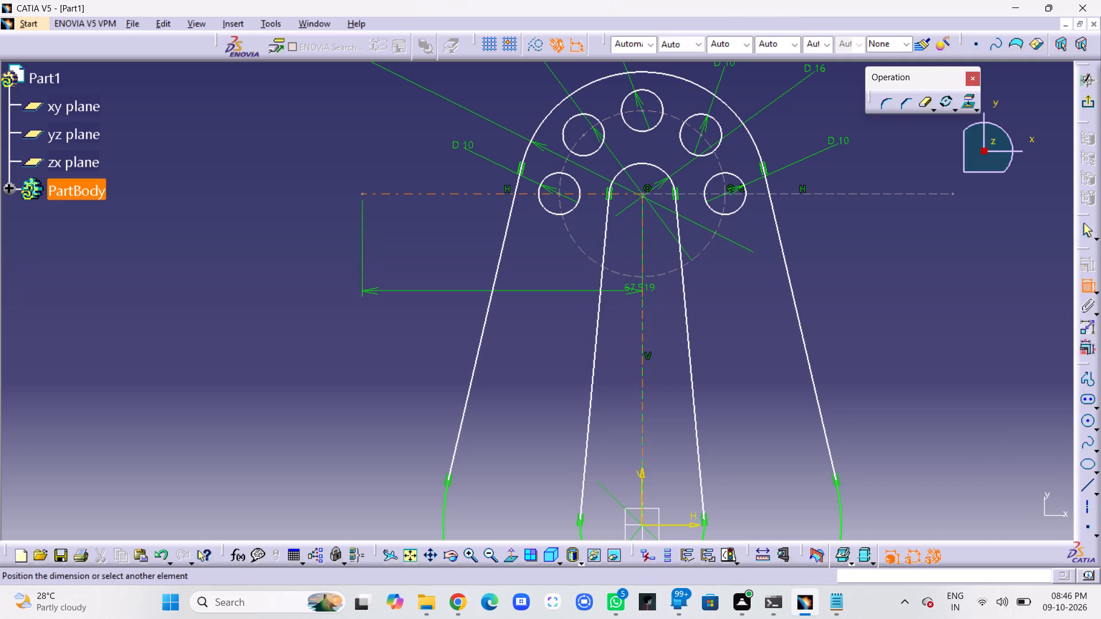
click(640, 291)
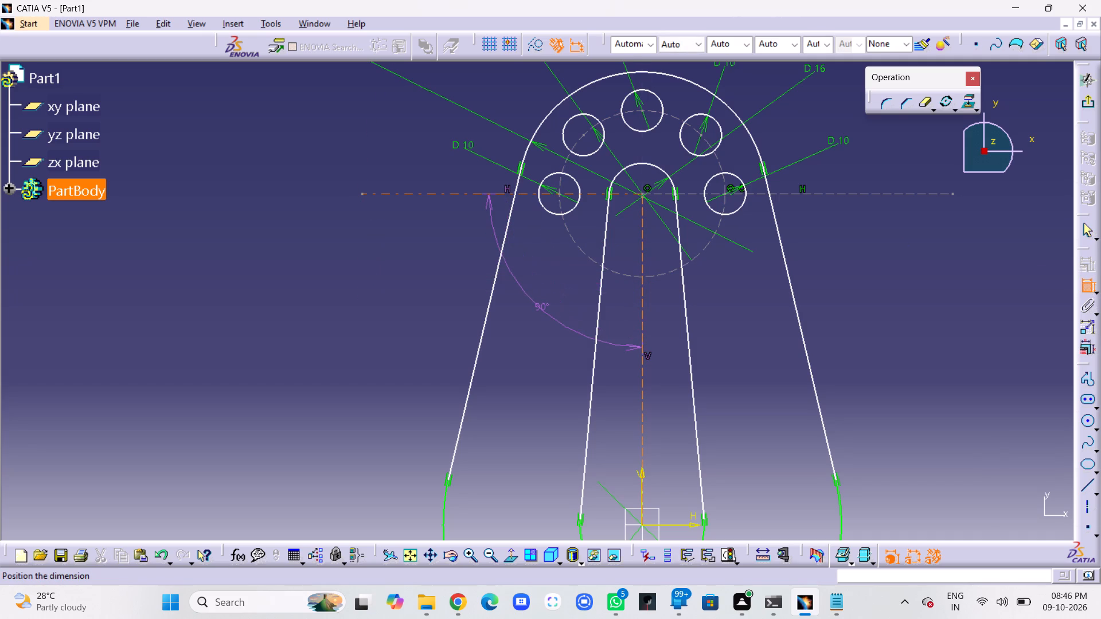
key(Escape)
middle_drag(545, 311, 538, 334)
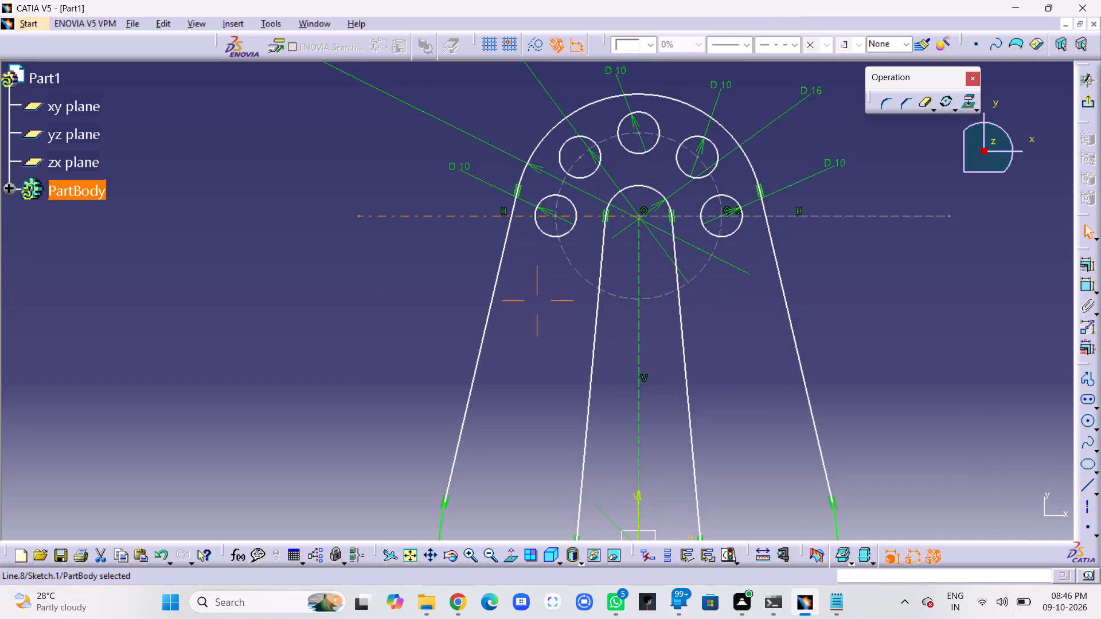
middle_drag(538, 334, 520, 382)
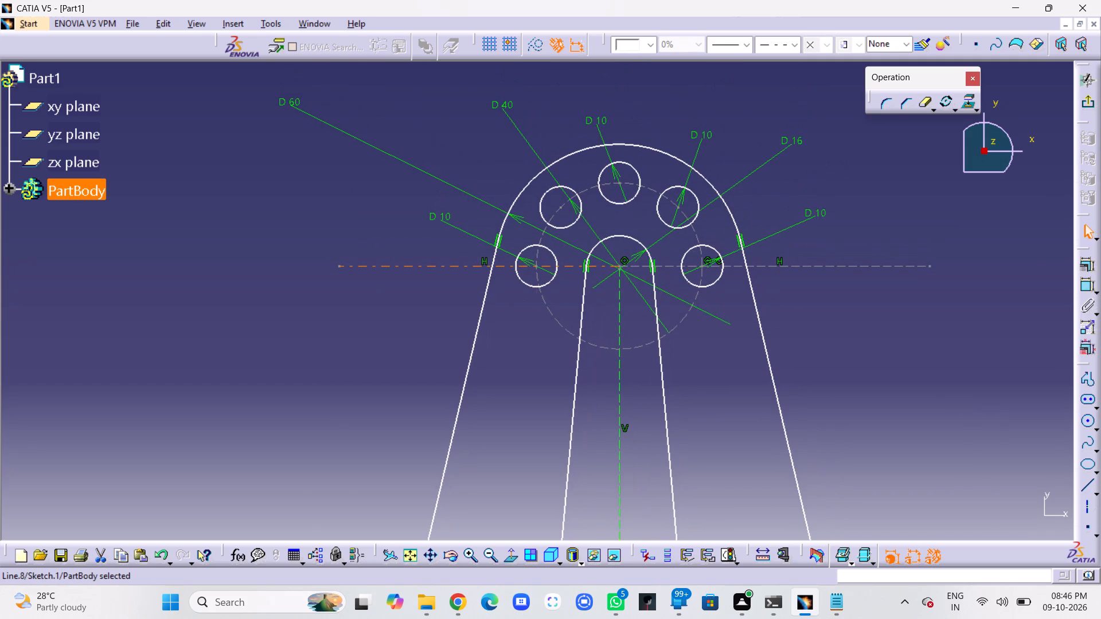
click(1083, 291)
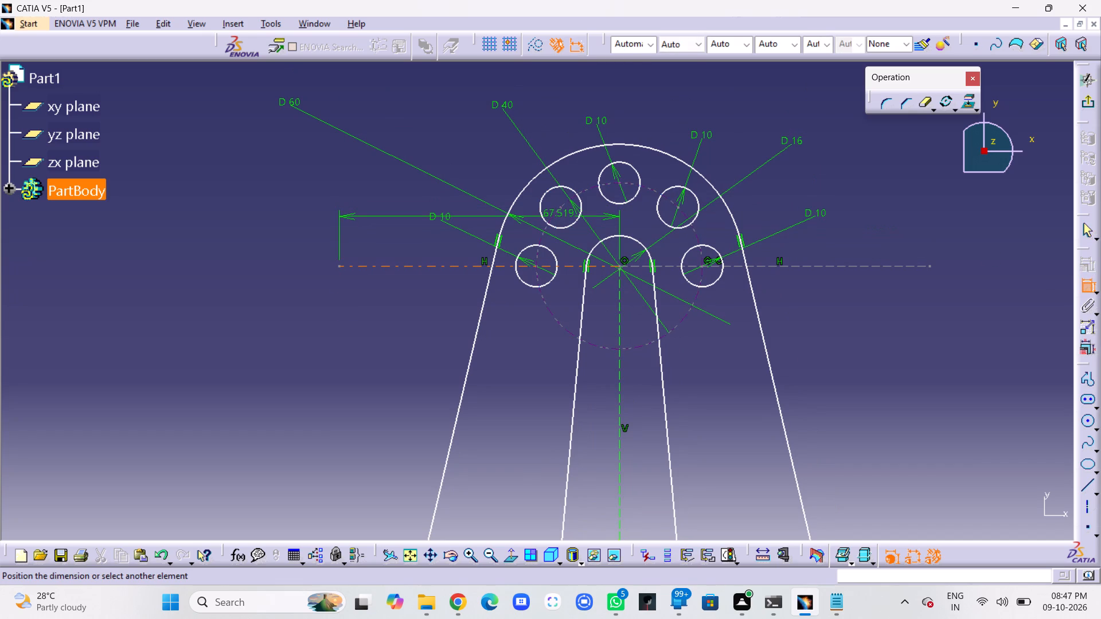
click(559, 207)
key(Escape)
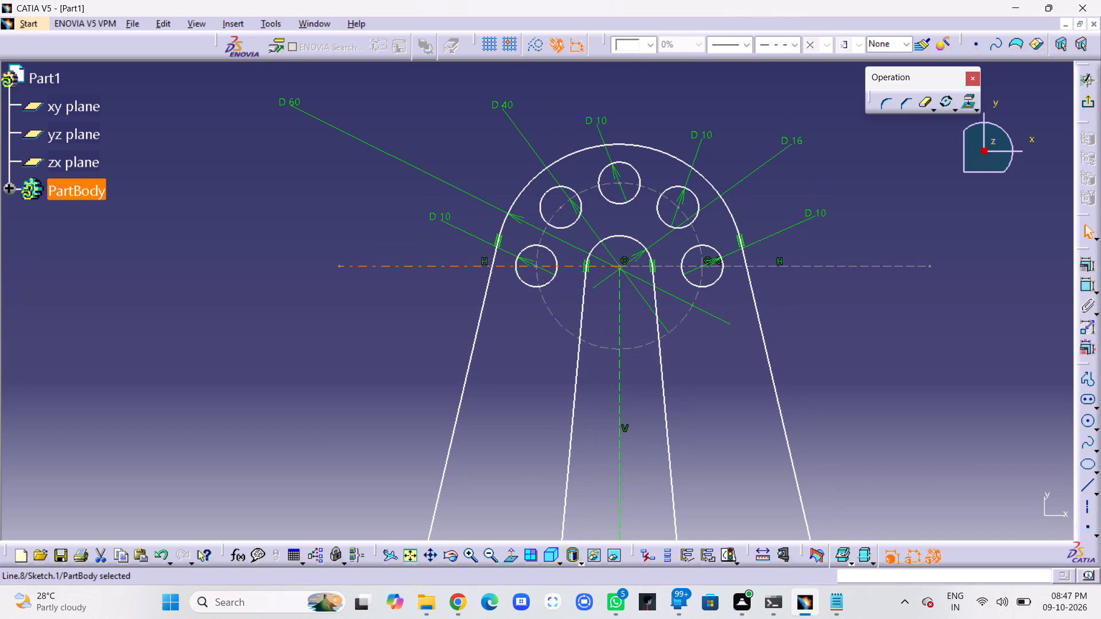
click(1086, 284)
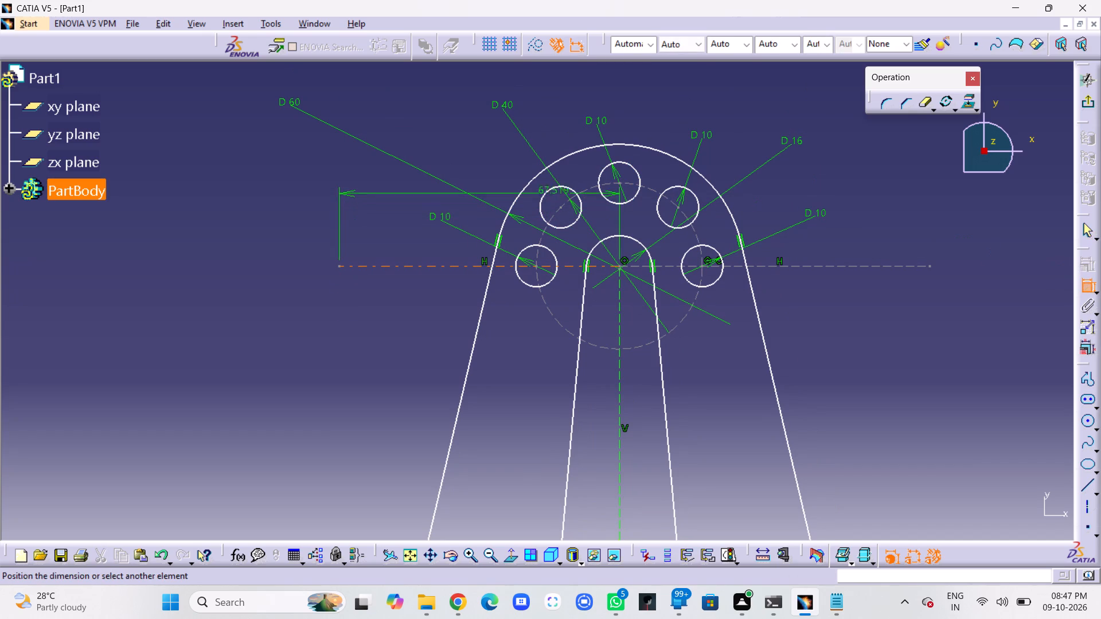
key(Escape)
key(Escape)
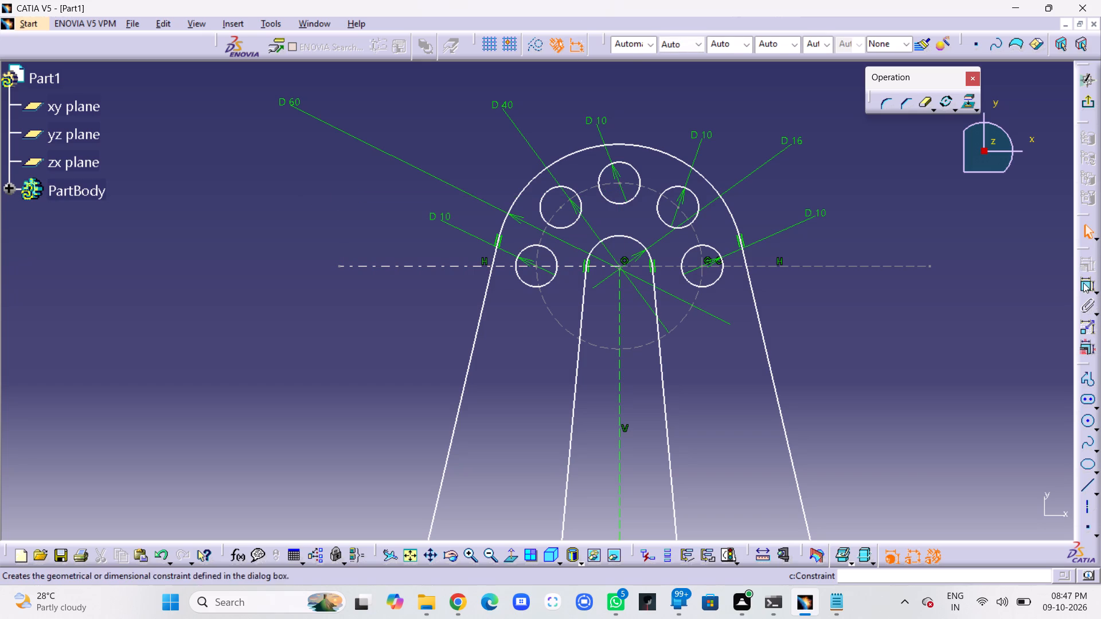
Dimension the diameter of the upper-left duplicated circle, placing the dimension outside the profile.
click(1086, 287)
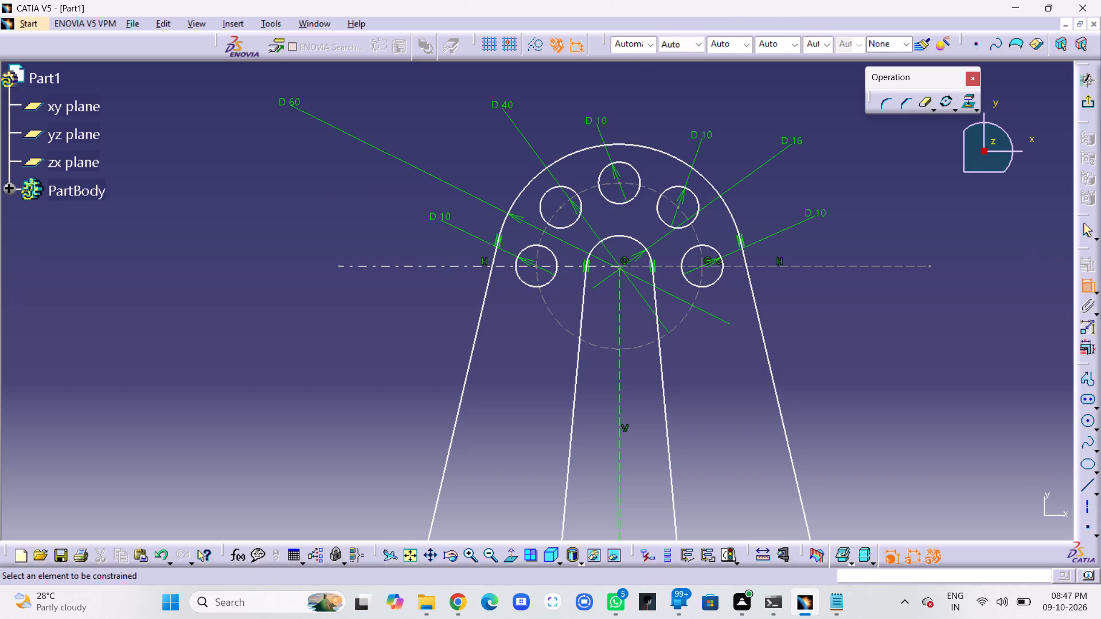
click(546, 195)
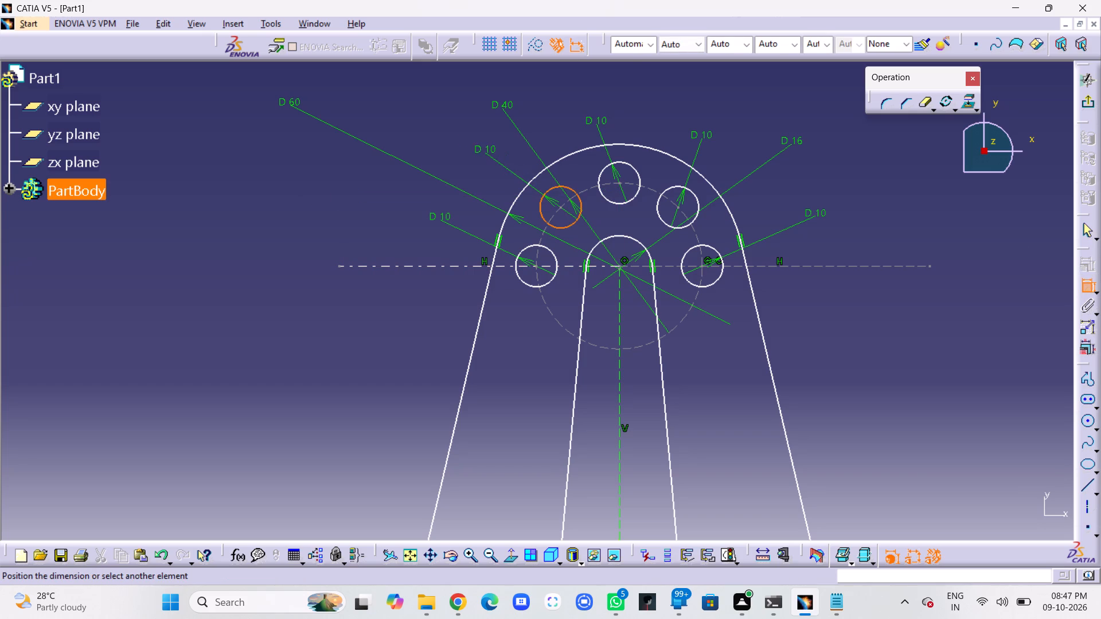
click(471, 143)
click(423, 138)
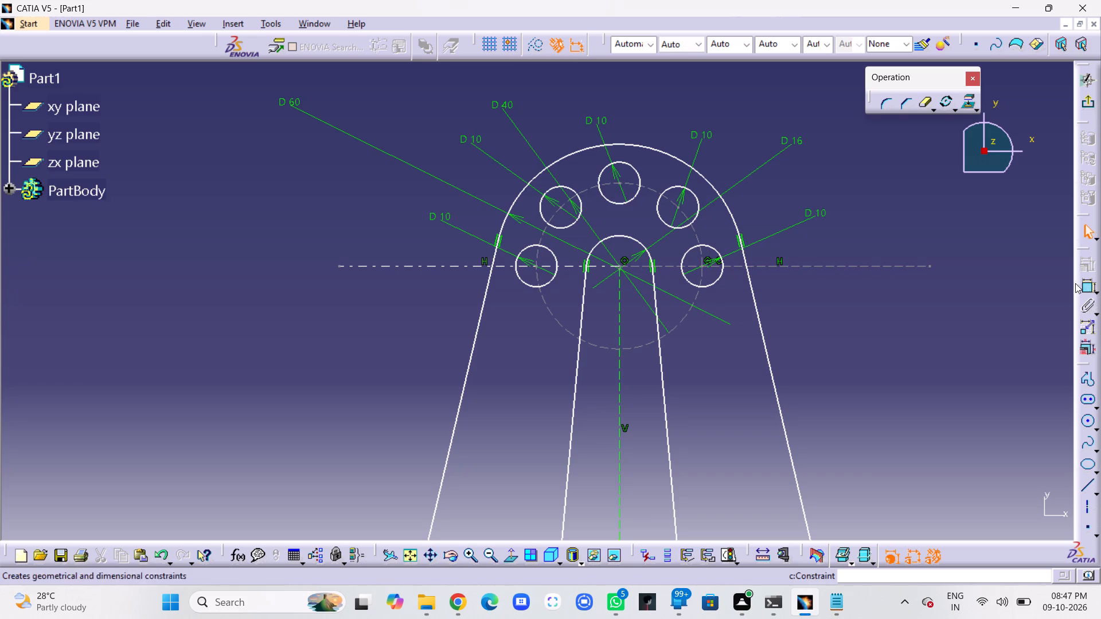
Dimension the angle between the outer profile's right tapered line and the vertical centreline, placing it inside the profile.
middle_drag(922, 336, 931, 331)
right_click(920, 279)
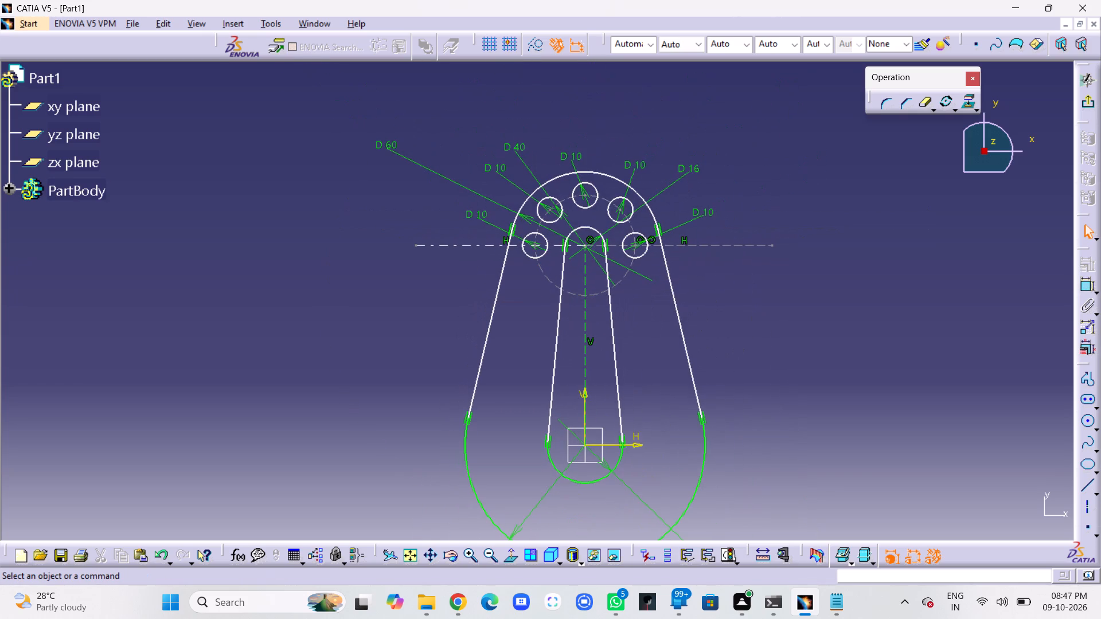
click(1086, 282)
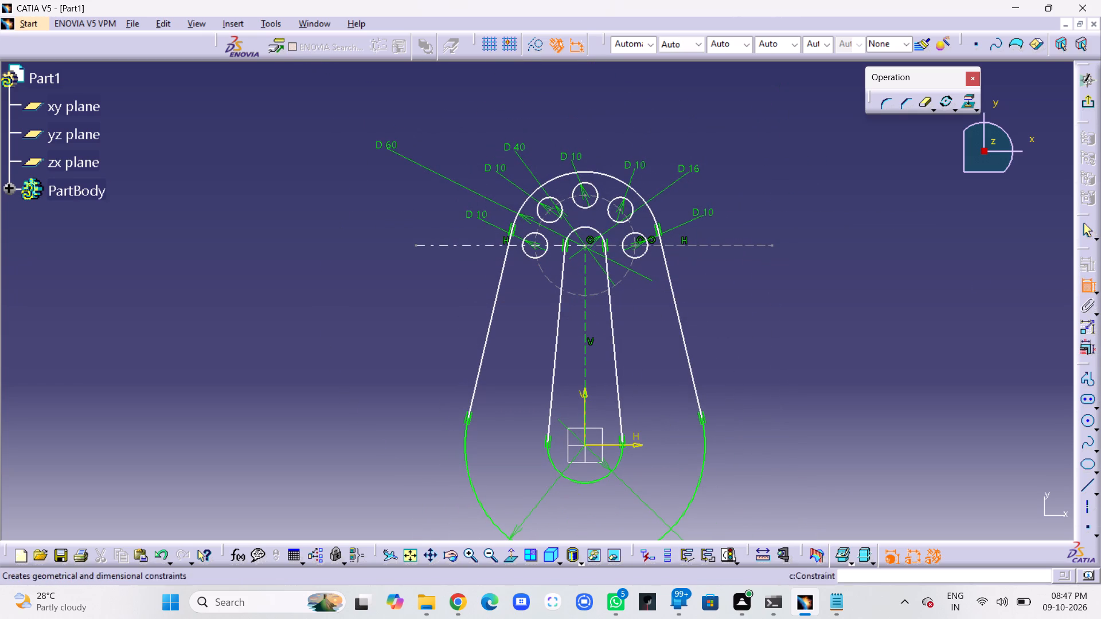
click(692, 373)
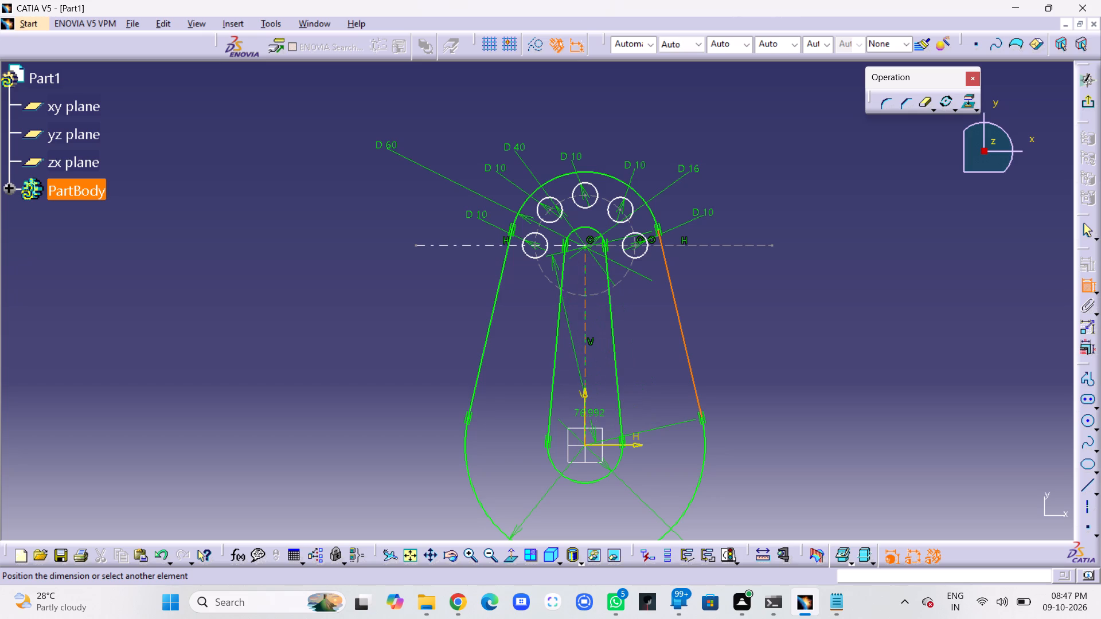
click(584, 414)
click(646, 396)
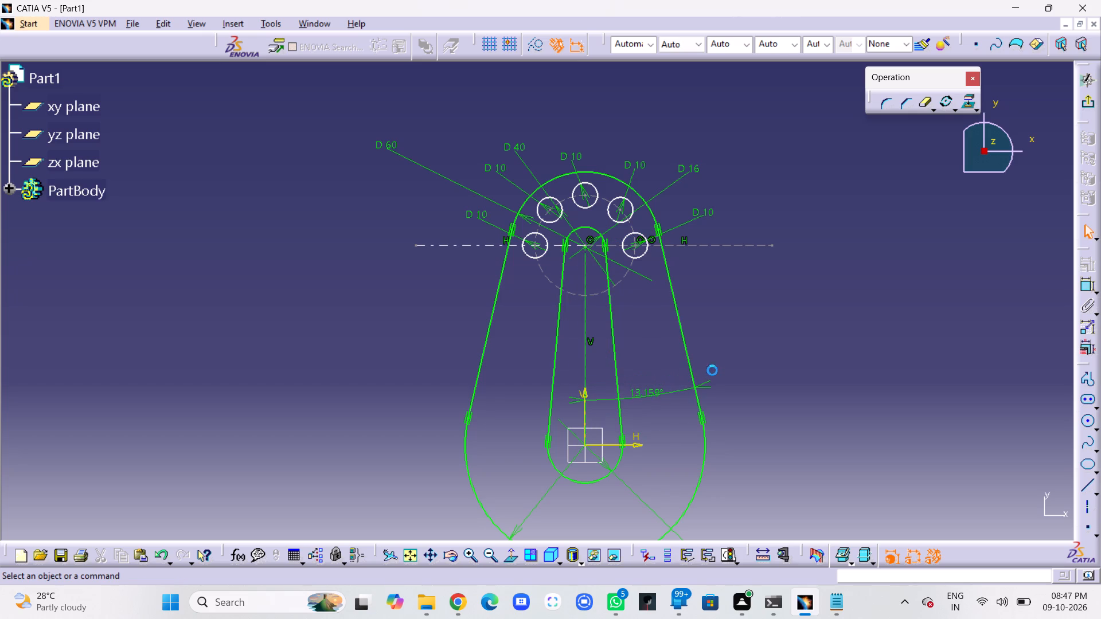
click(802, 364)
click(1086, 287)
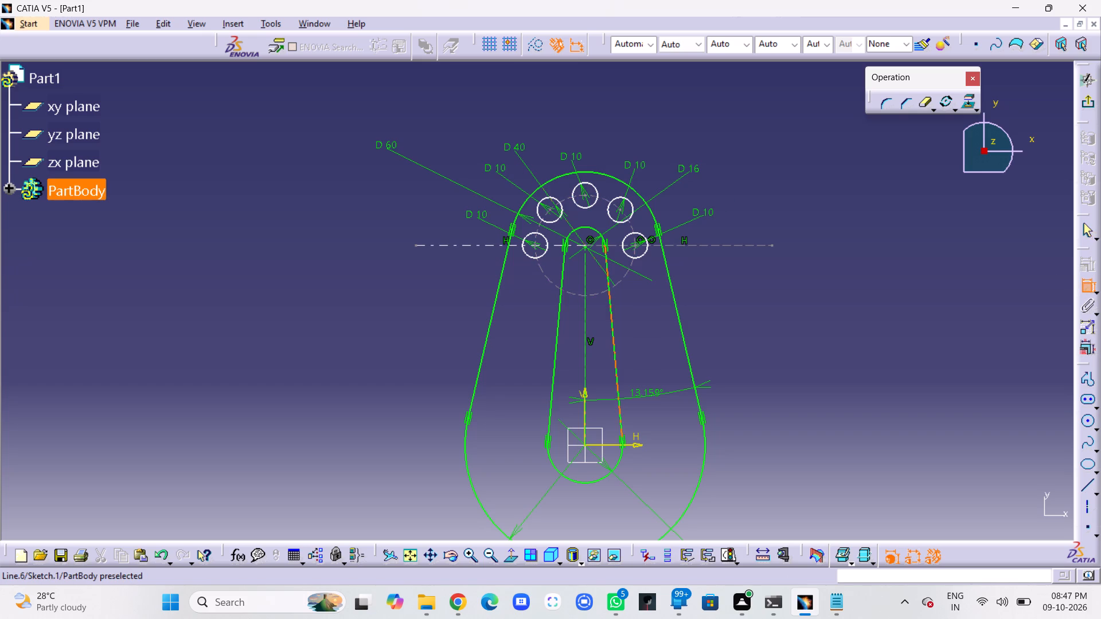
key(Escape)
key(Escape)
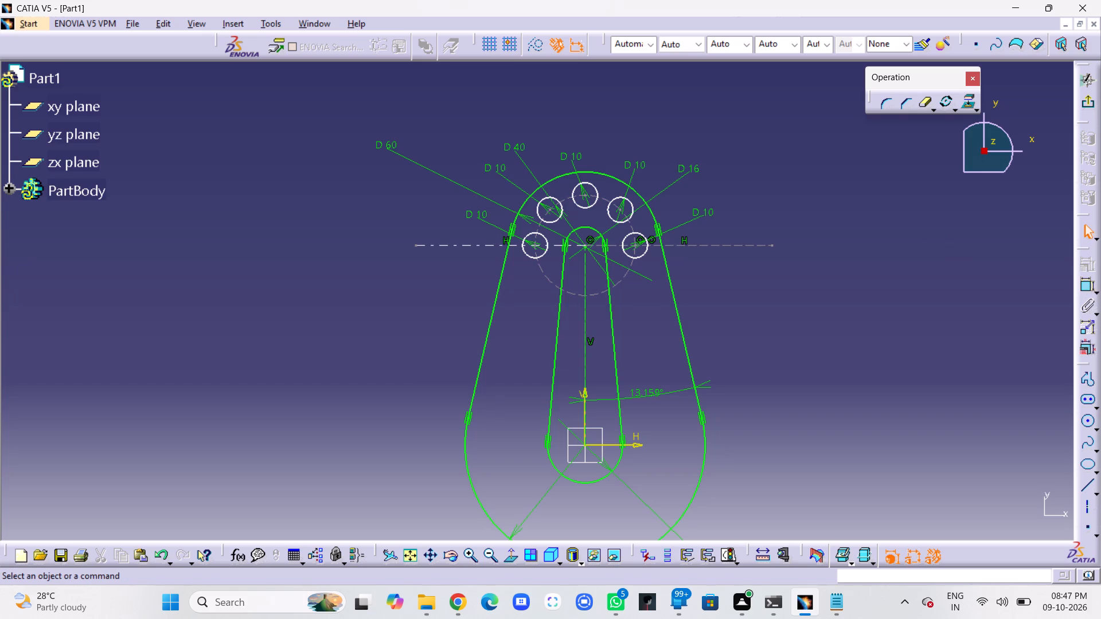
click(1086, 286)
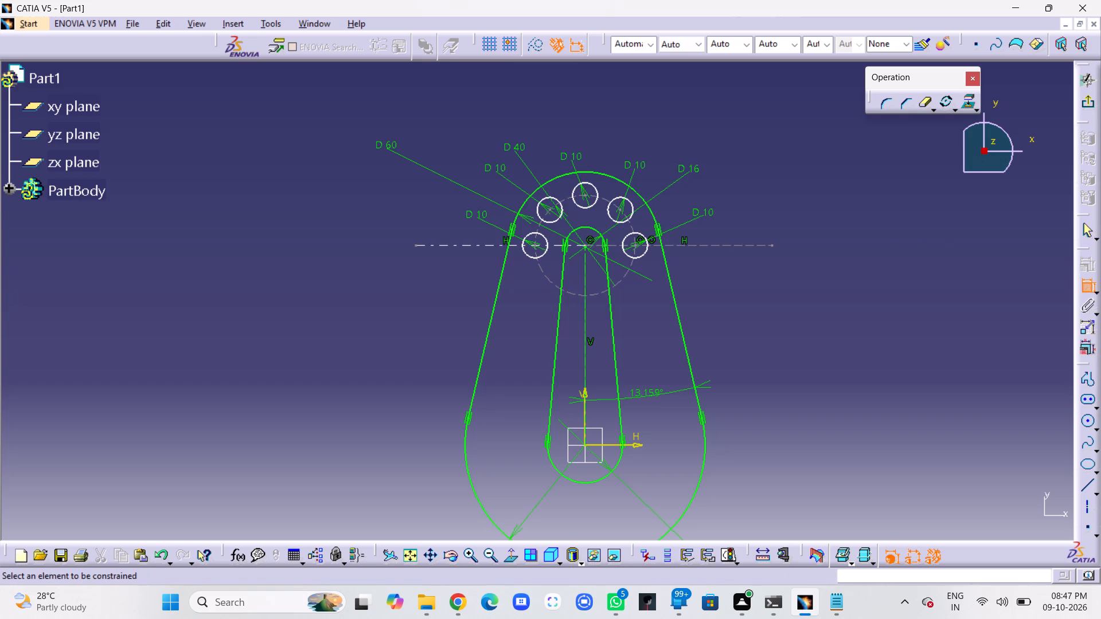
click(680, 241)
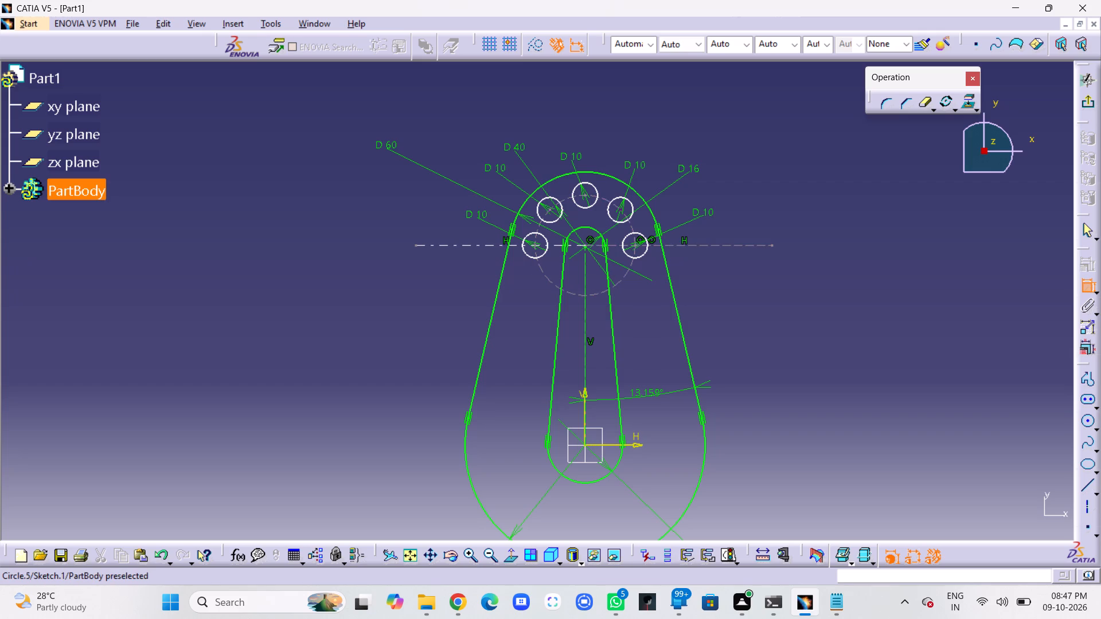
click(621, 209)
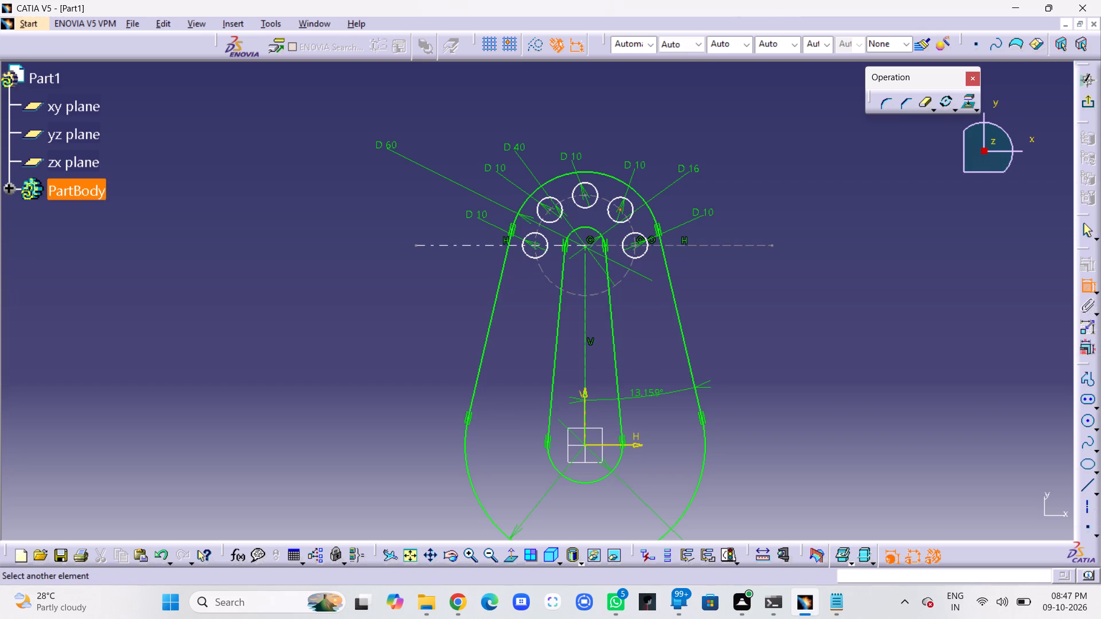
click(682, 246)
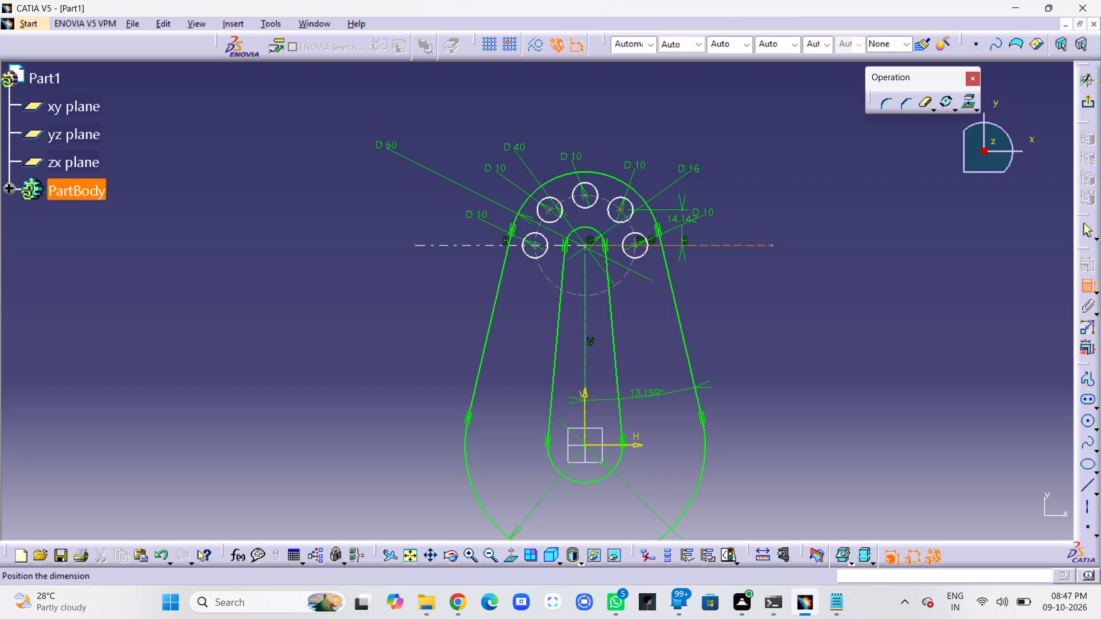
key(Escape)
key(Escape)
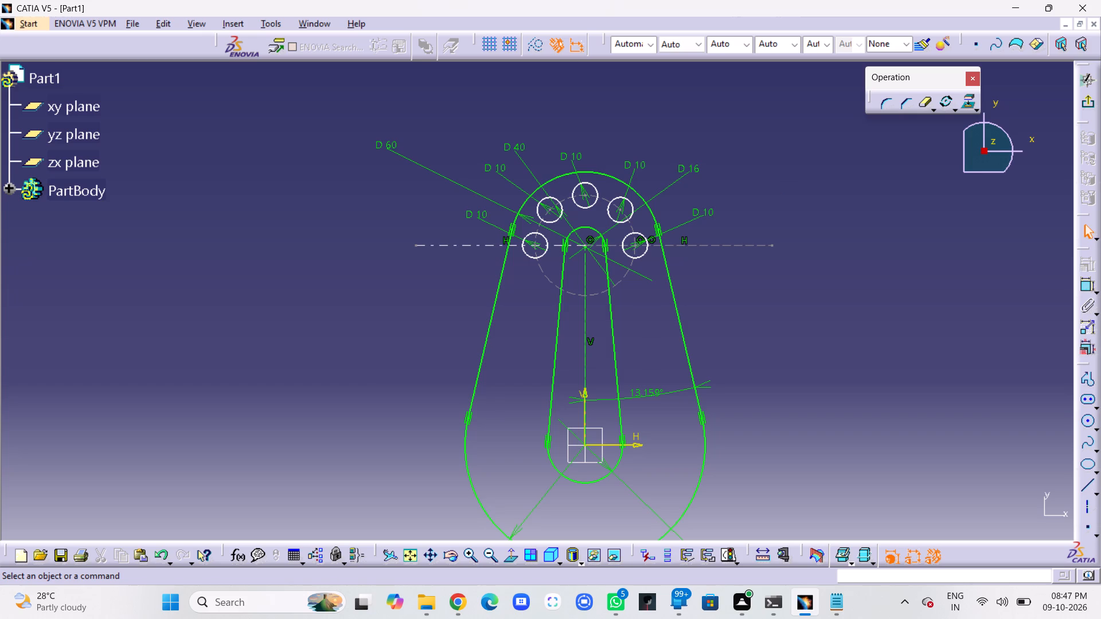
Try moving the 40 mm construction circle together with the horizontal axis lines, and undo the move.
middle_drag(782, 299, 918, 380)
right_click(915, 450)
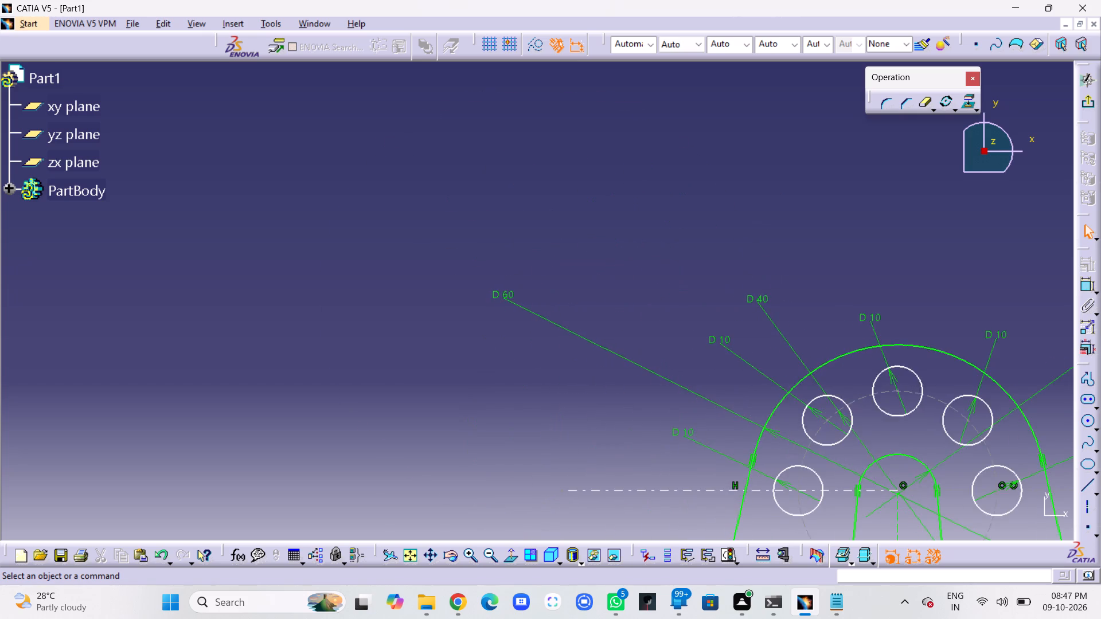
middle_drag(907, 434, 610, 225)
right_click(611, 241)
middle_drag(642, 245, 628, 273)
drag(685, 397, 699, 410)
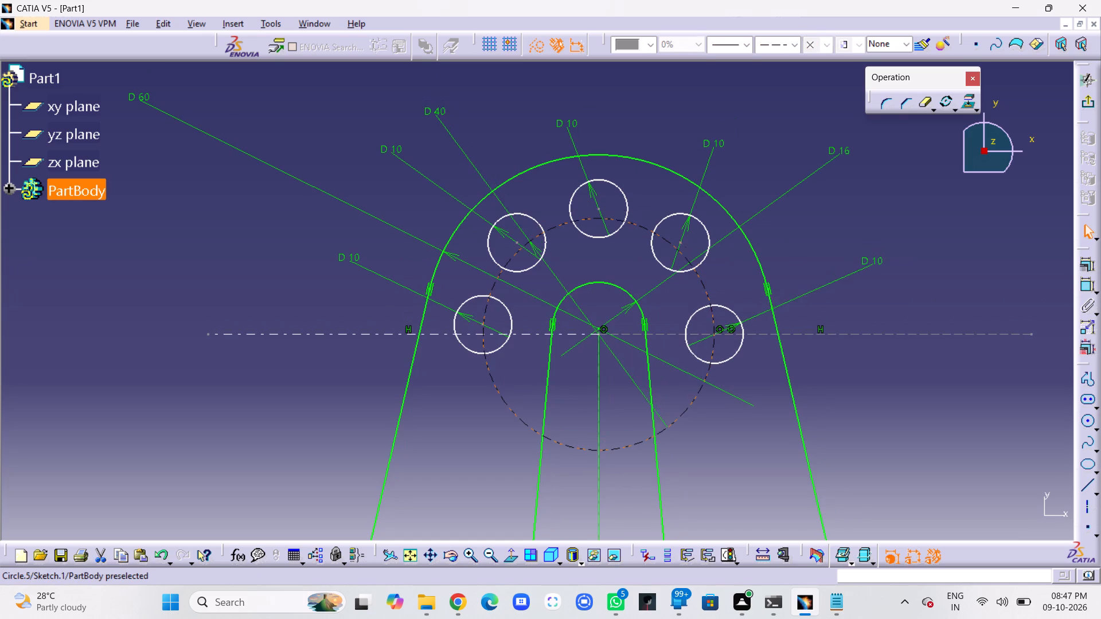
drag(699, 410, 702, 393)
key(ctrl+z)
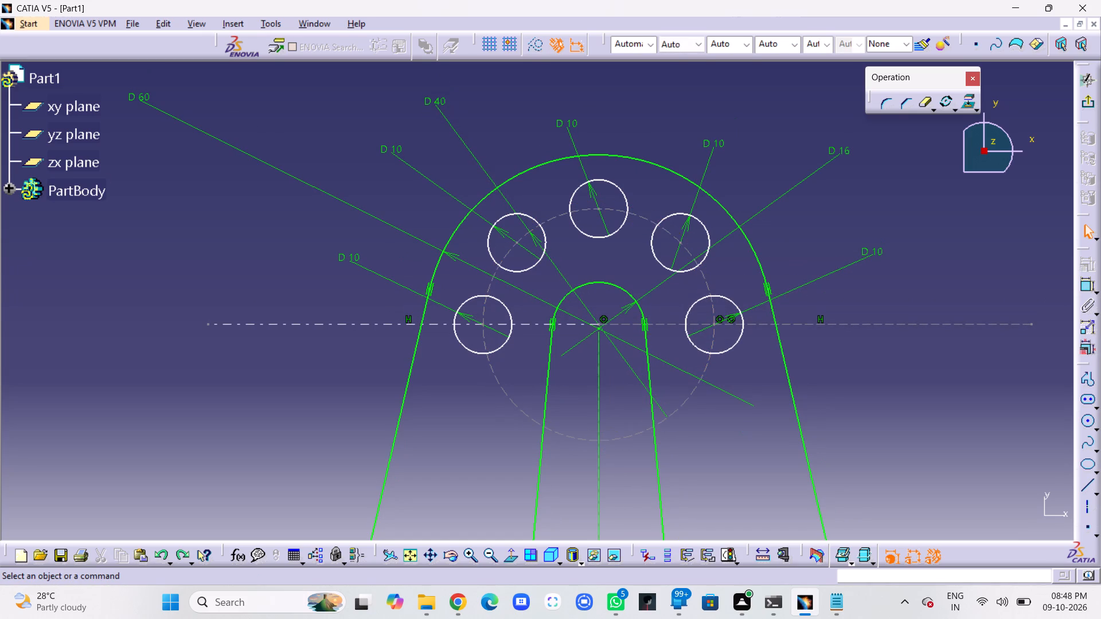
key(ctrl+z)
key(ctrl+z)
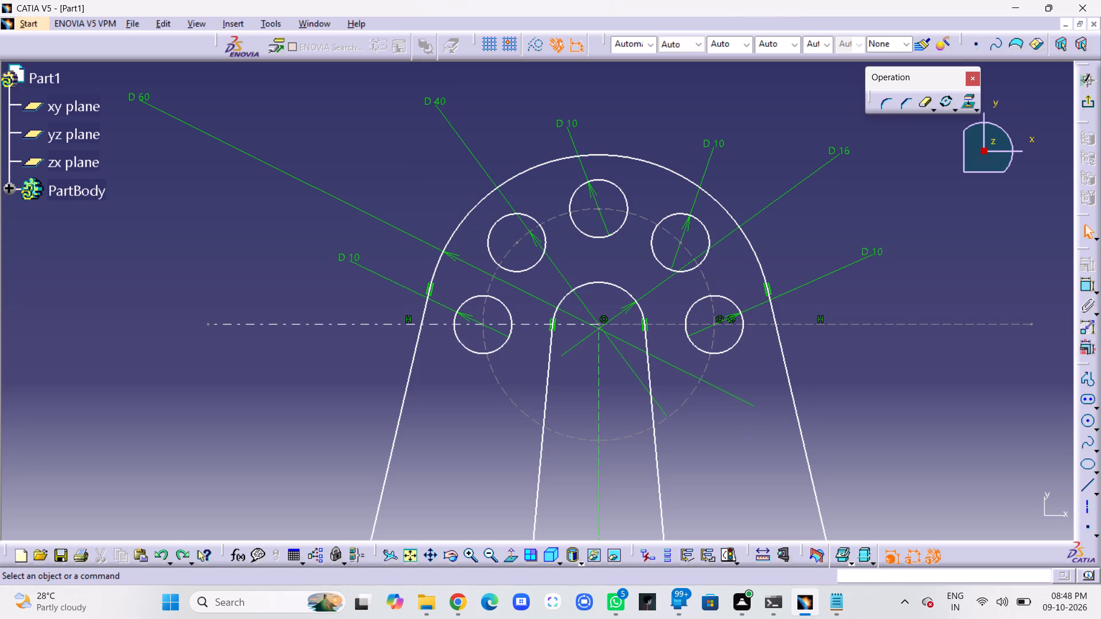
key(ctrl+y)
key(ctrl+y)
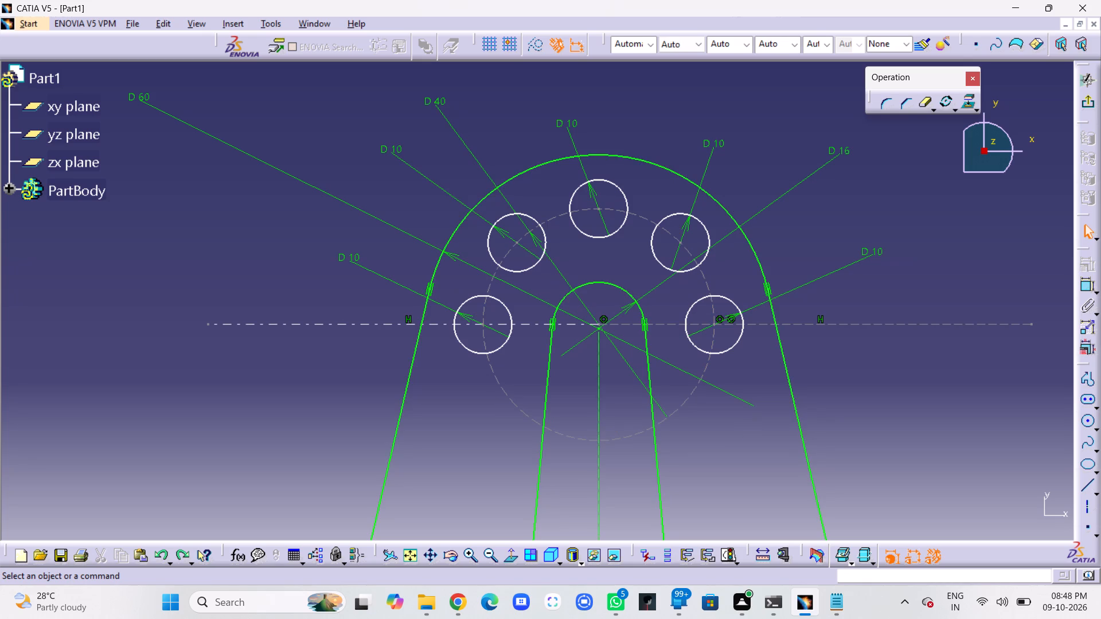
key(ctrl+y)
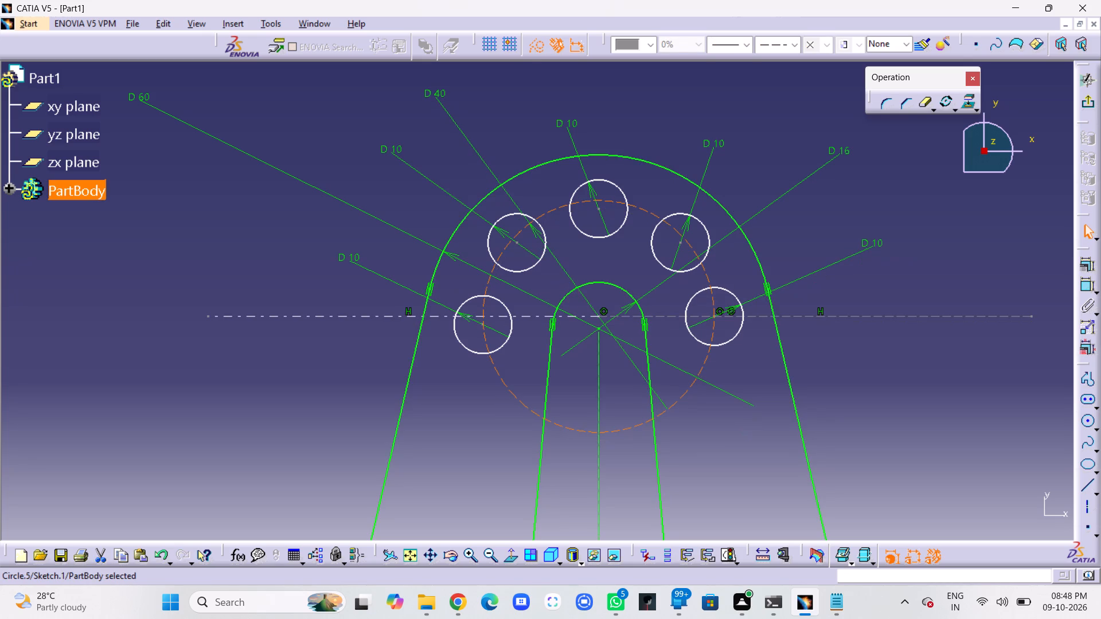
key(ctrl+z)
Apply a coincidence constraint between the upper arc centre point and the right-hand horizontal axis line.
middle_drag(748, 432, 748, 433)
right_click(748, 433)
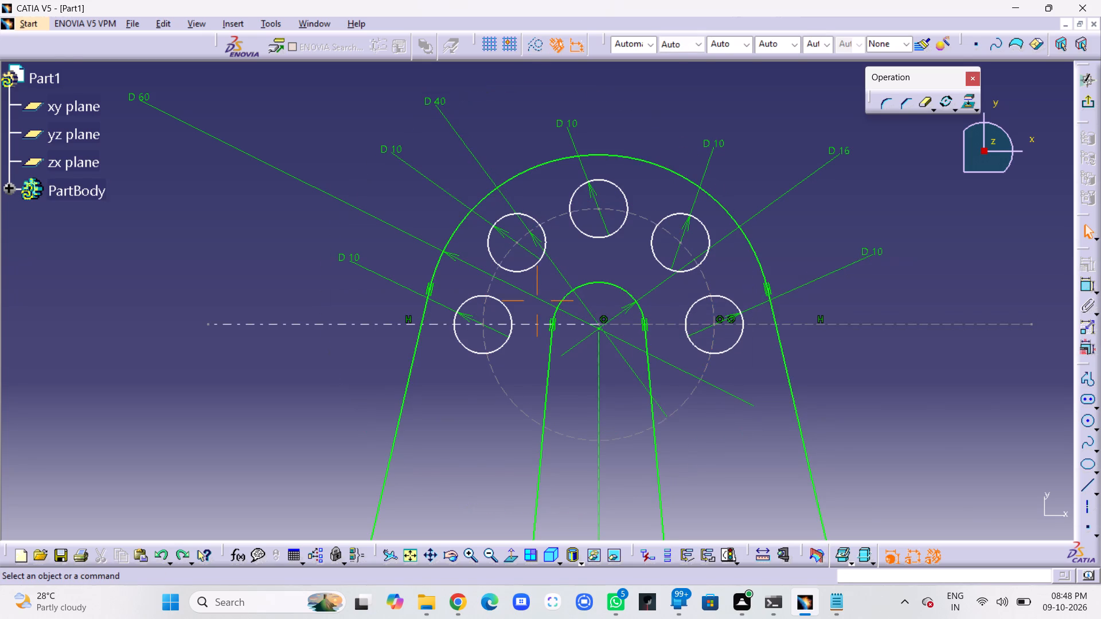
middle_drag(748, 433, 768, 269)
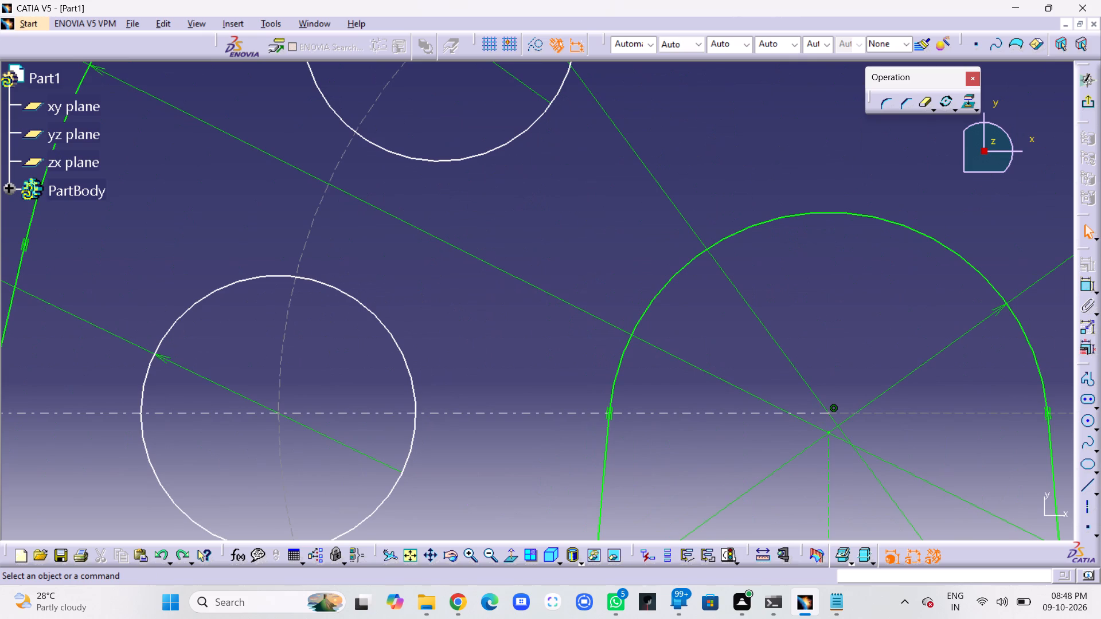
middle_drag(768, 269, 775, 331)
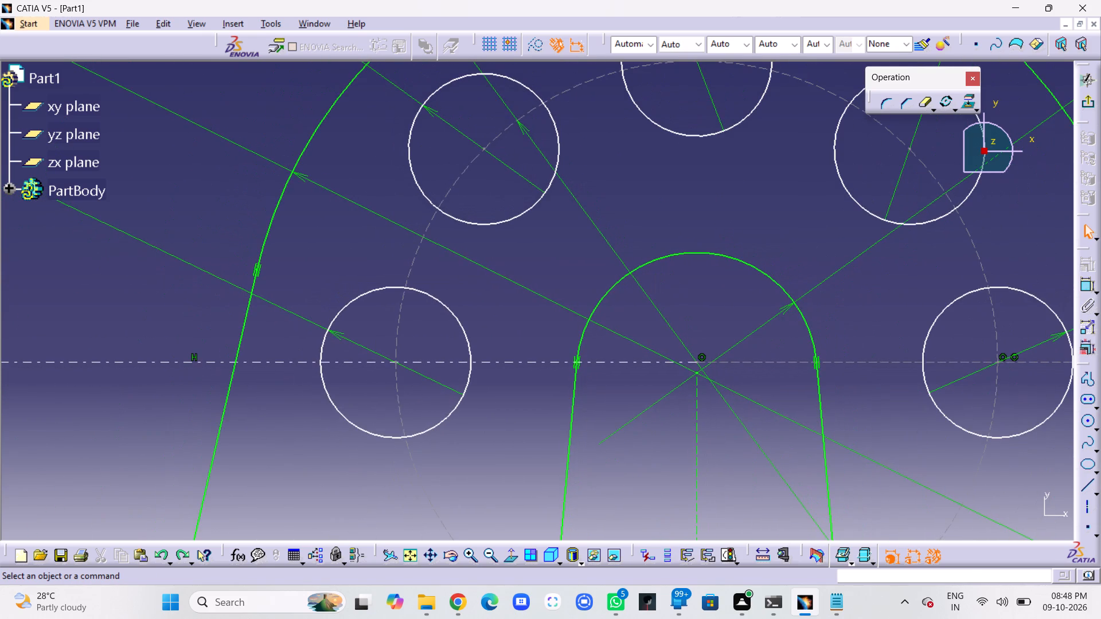
click(697, 372)
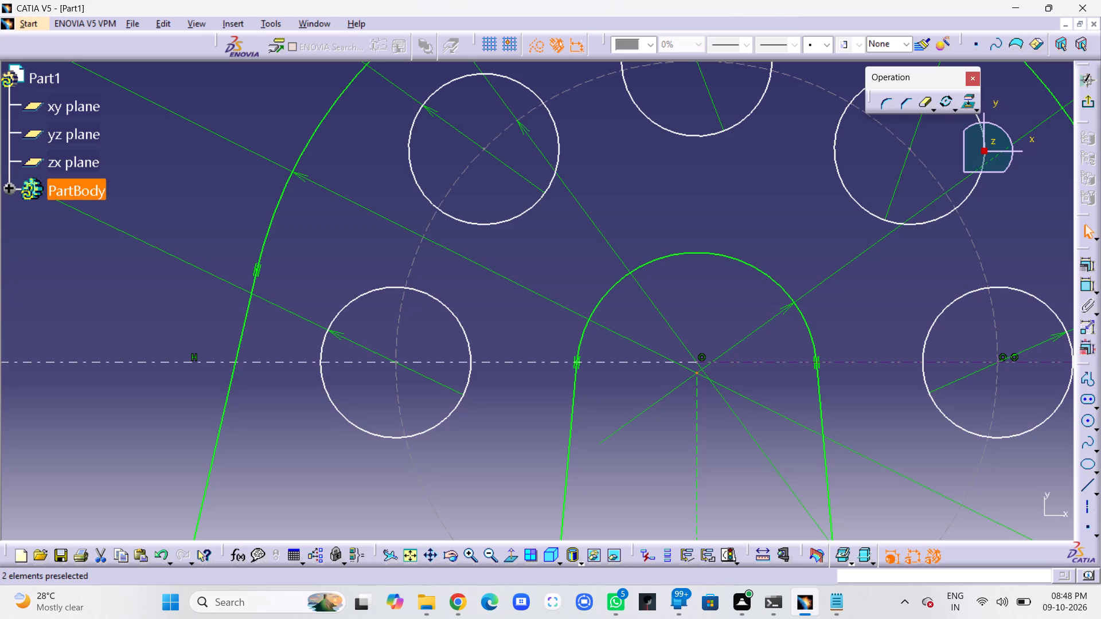
ctrl+click(722, 362)
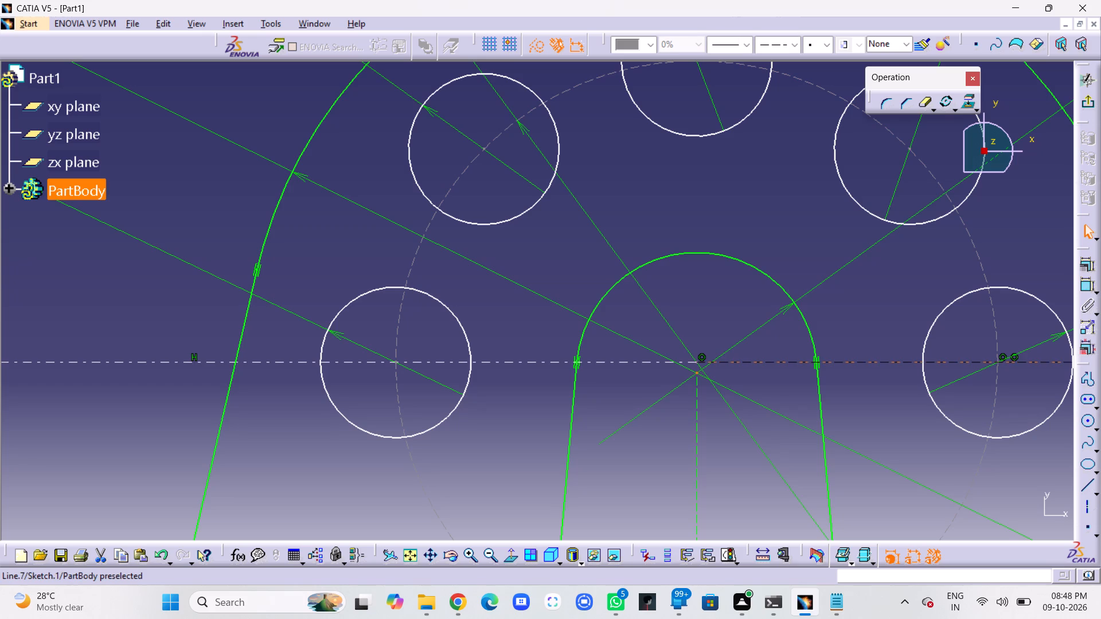
click(1088, 268)
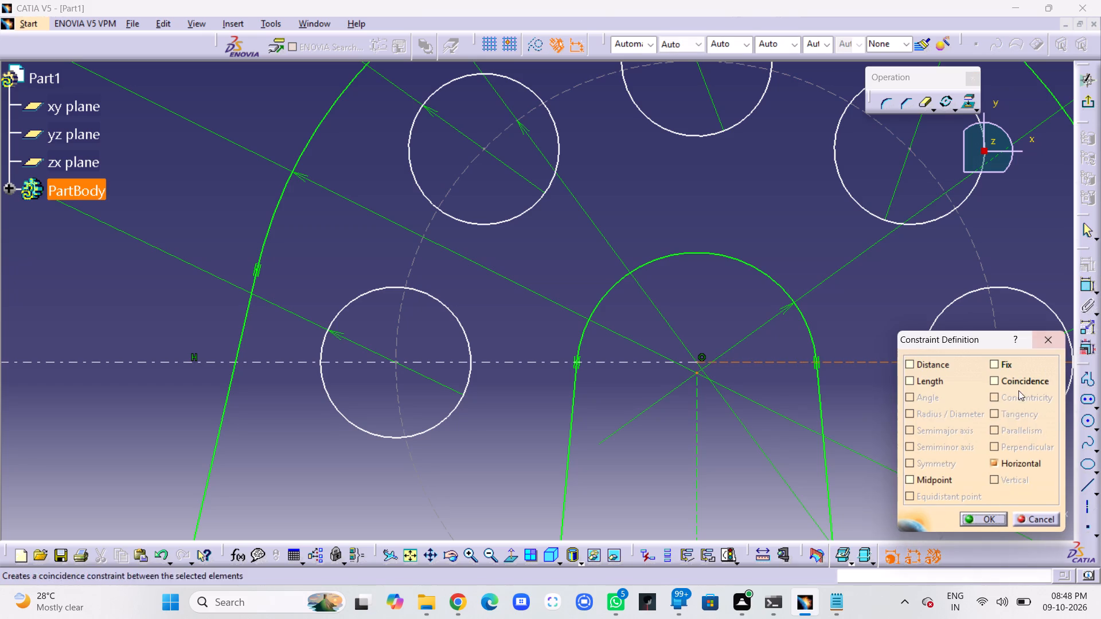
click(997, 379)
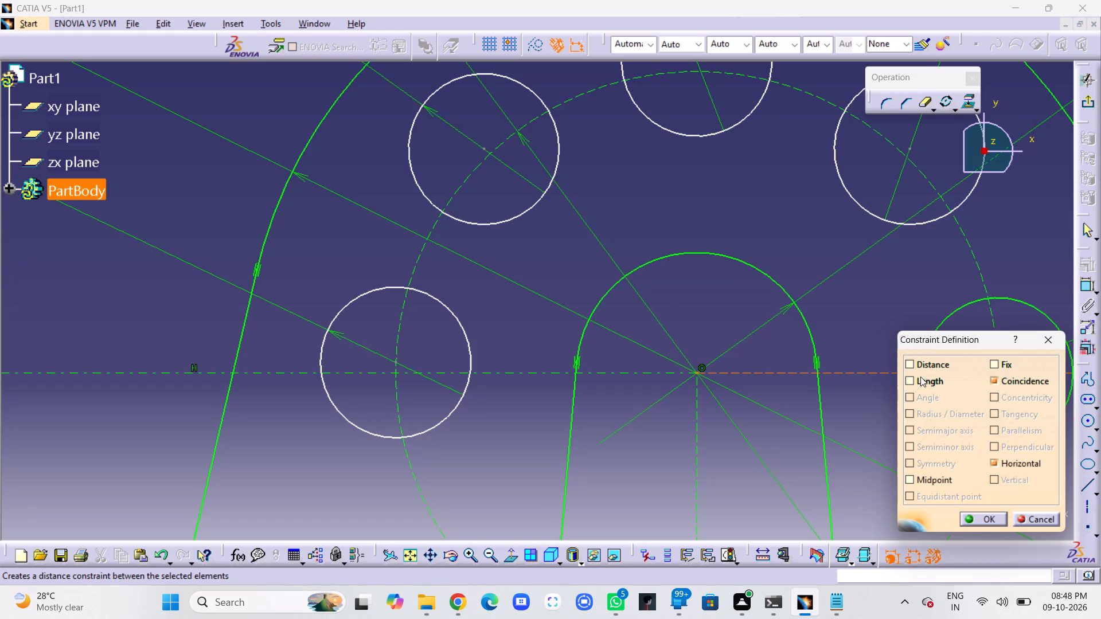
click(990, 520)
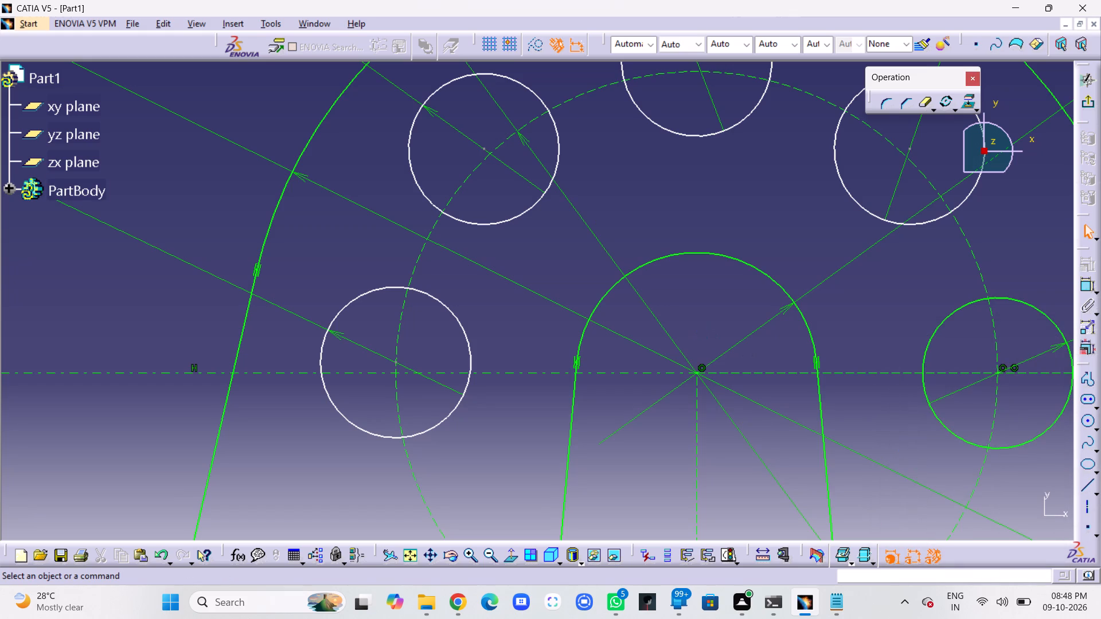
Delete the four duplicated circles on the construction circle: far-left, upper-left, top and upper-right.
middle_drag(916, 309, 919, 326)
right_click(916, 309)
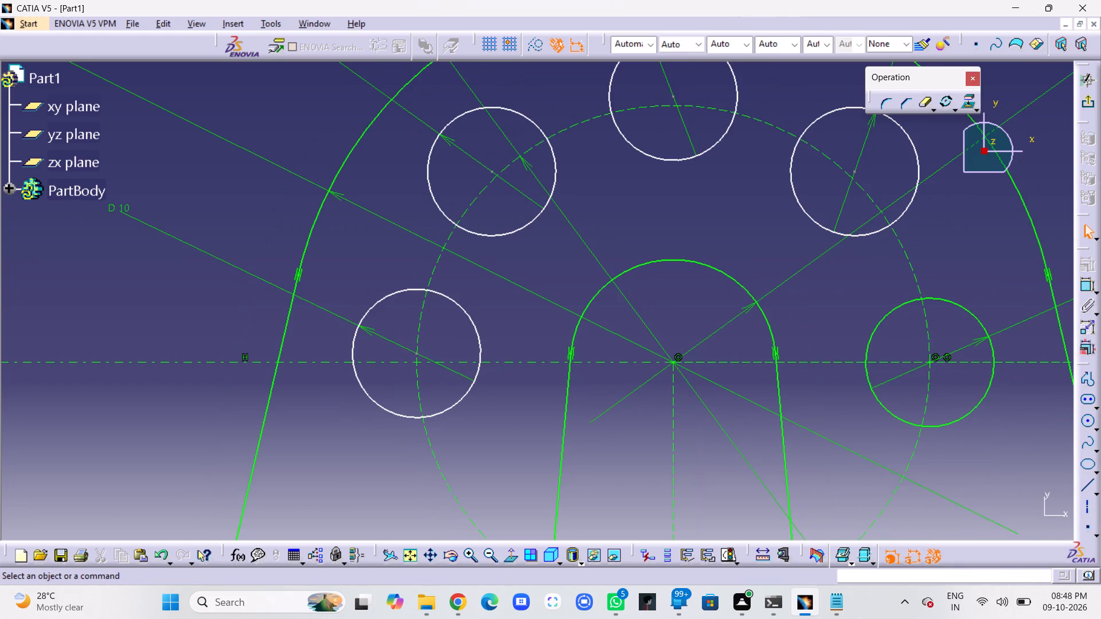
click(475, 333)
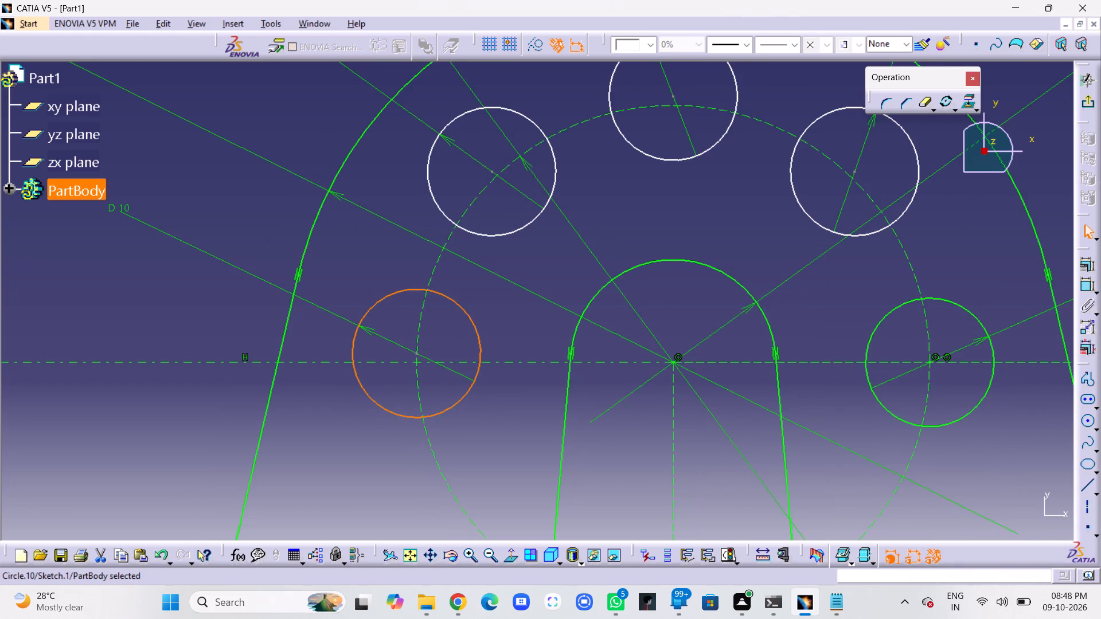
key(Delete)
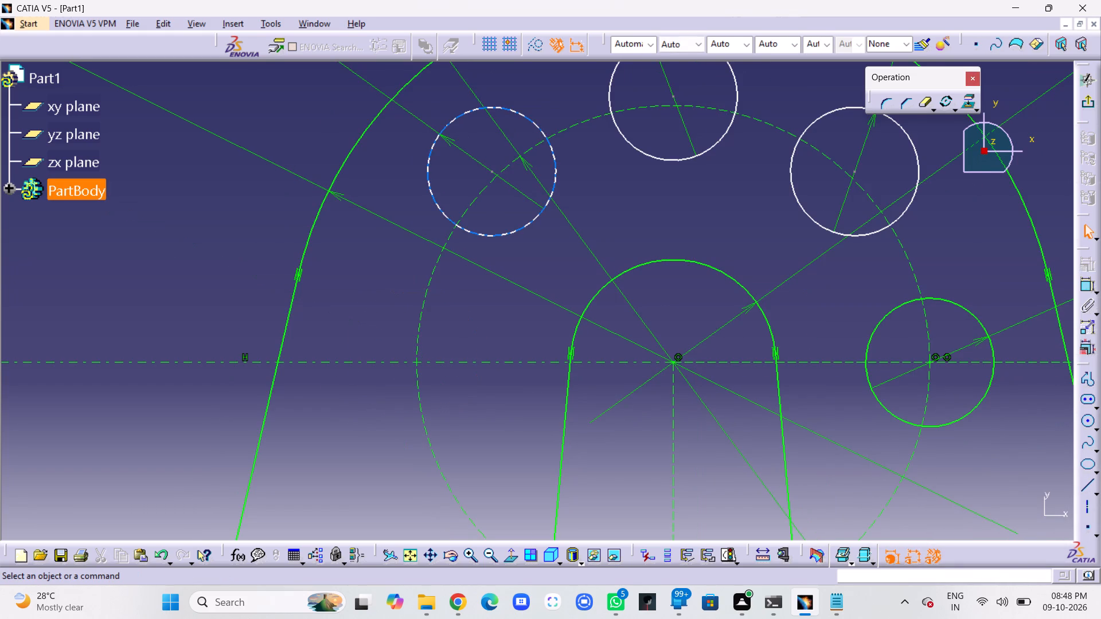
click(521, 227)
key(Delete)
click(655, 155)
key(Delete)
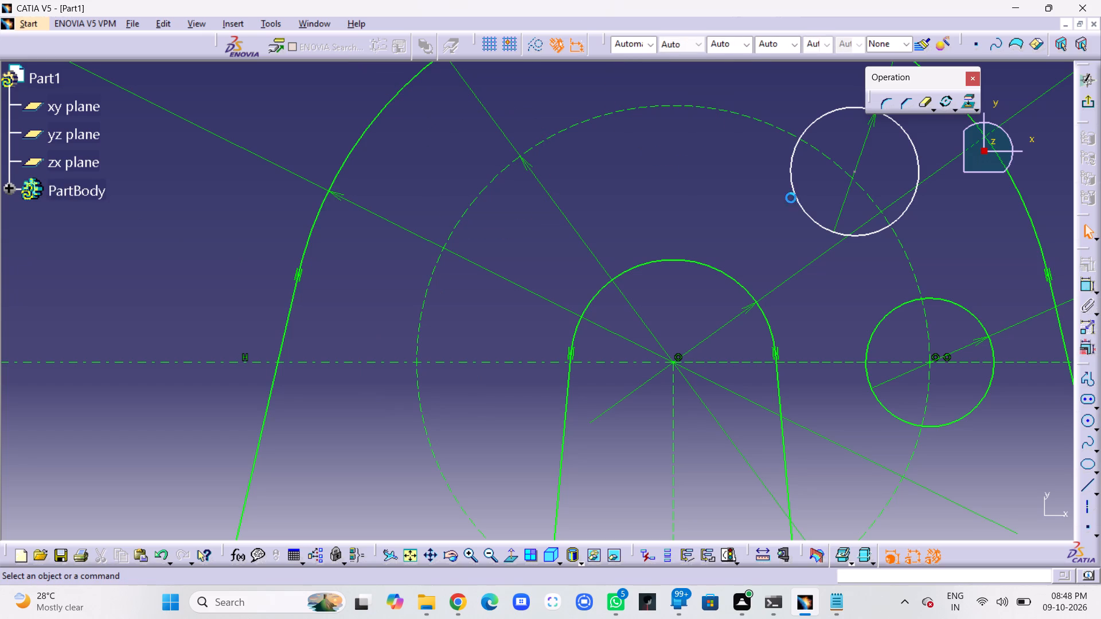
click(805, 211)
key(Delete)
Draw a circle about 11.5 mm in diameter centred where the construction circle crosses the left-hand axis line.
middle_drag(749, 212, 794, 313)
right_click(749, 212)
middle_drag(854, 378, 838, 332)
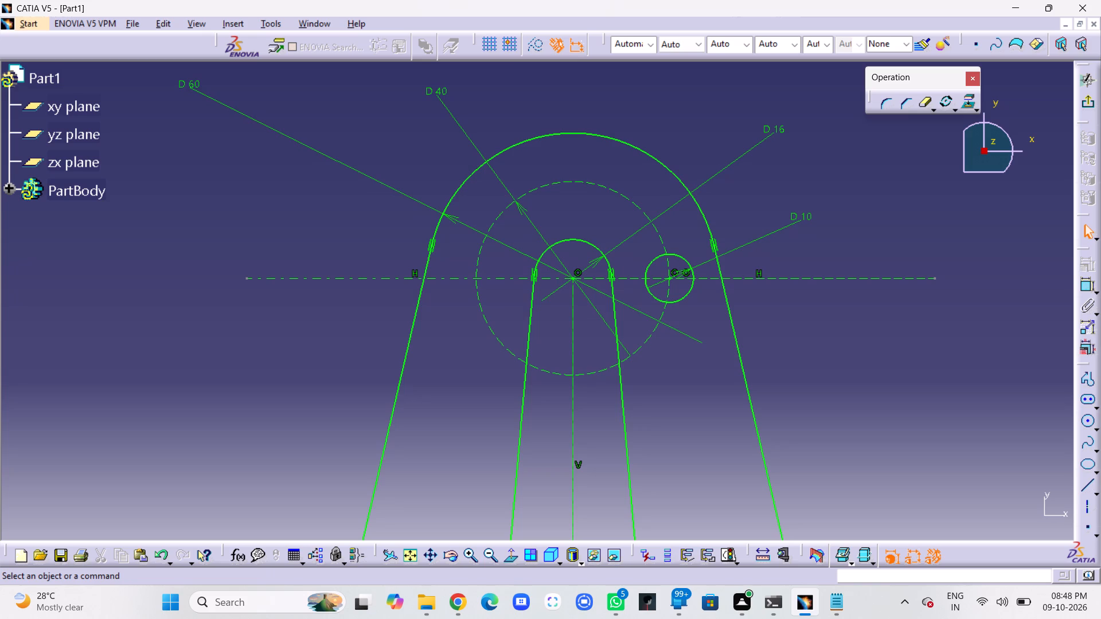
click(1087, 422)
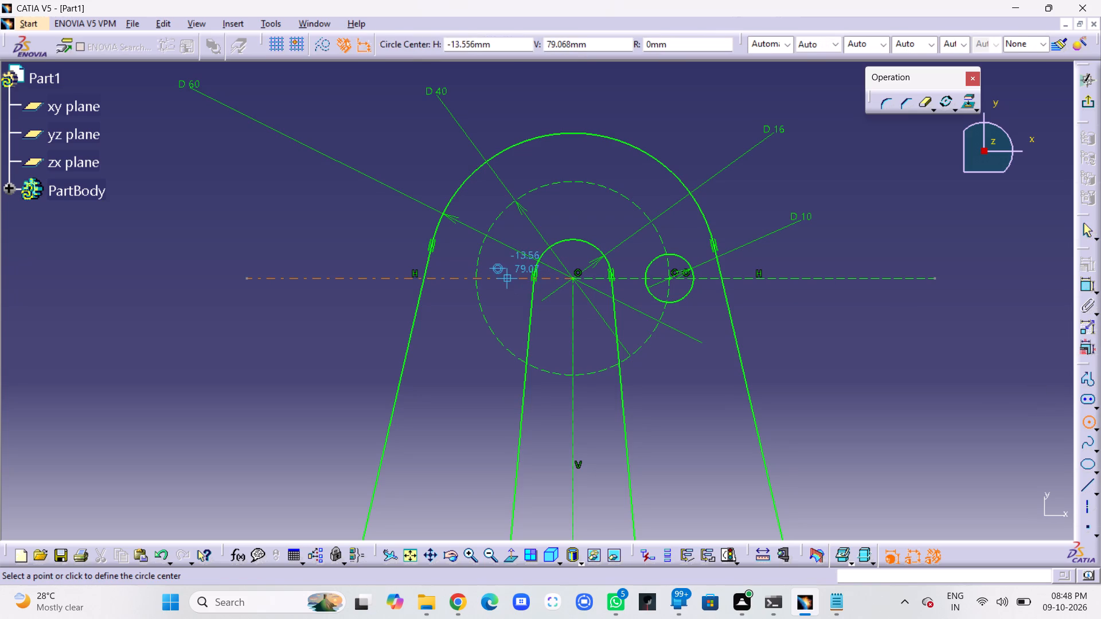
click(474, 277)
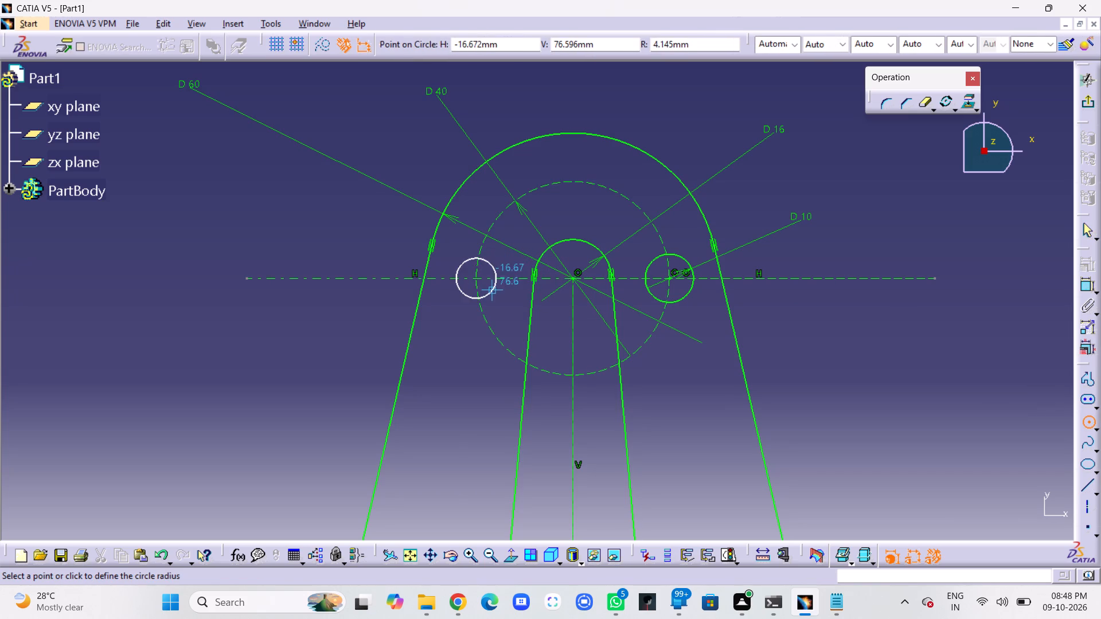
click(460, 300)
Dimension the circle at the left-hand end of the construction circle and set its diameter to 10 mm.
click(1082, 286)
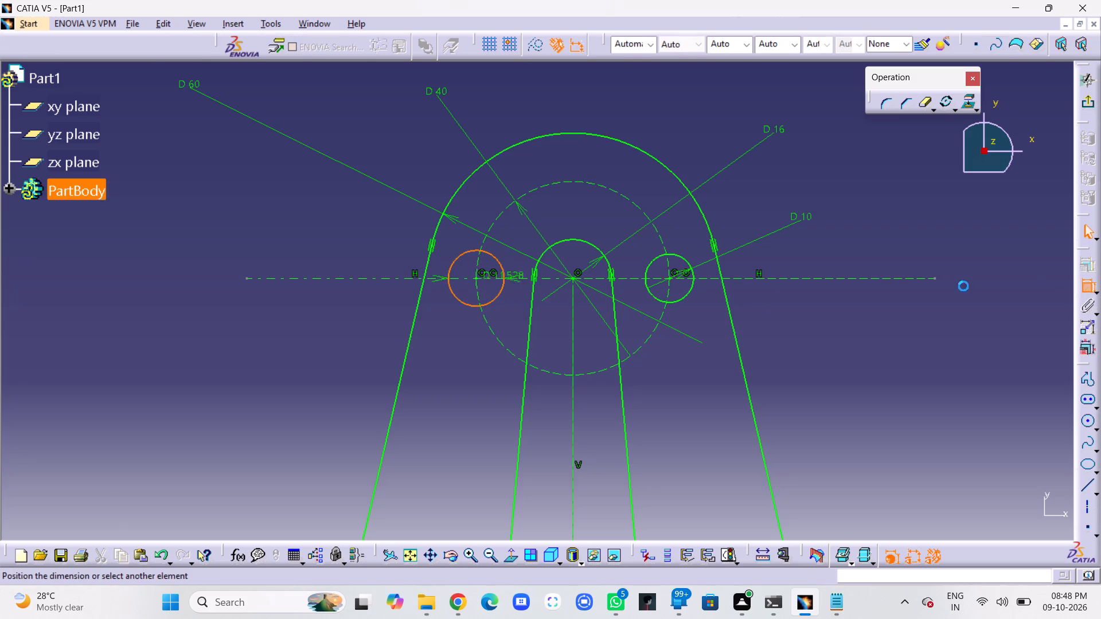
click(333, 333)
double_click(336, 330)
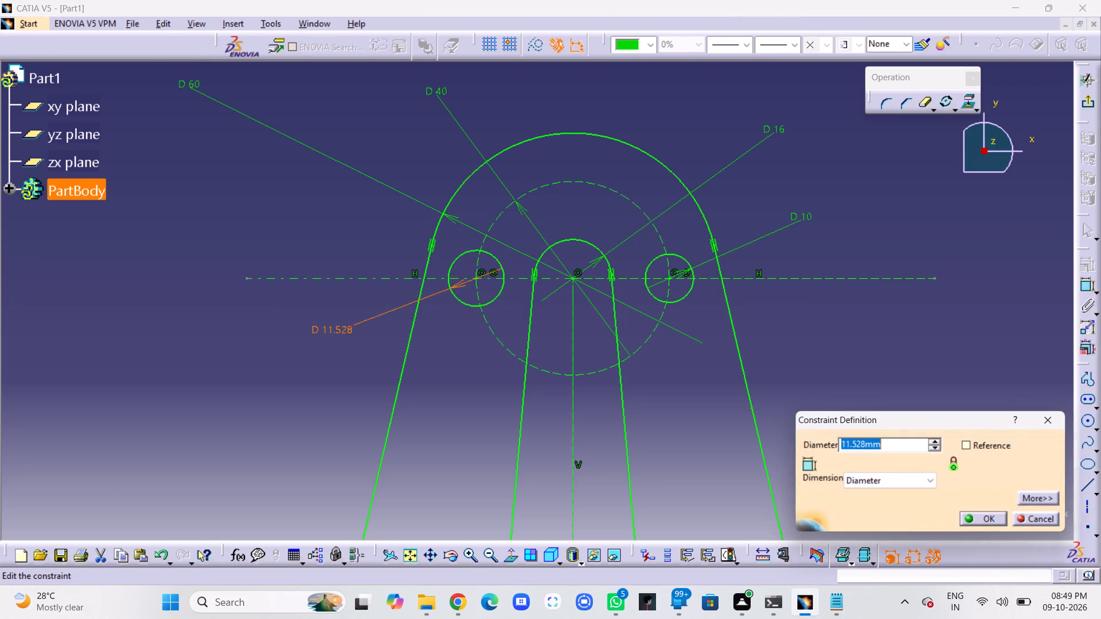
text(10)
key(Return)
click(302, 346)
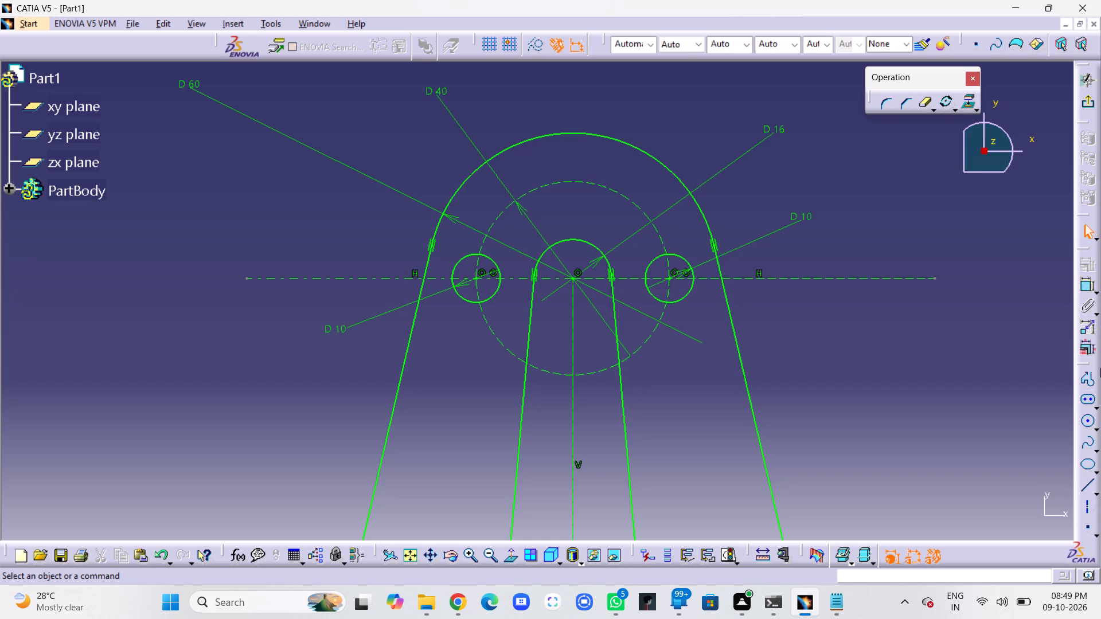
Rotate the right-hand 10 mm circle about the upper arc centre in duplicate mode, with 3 instances at 45 degrees from the horizontal axis.
click(684, 299)
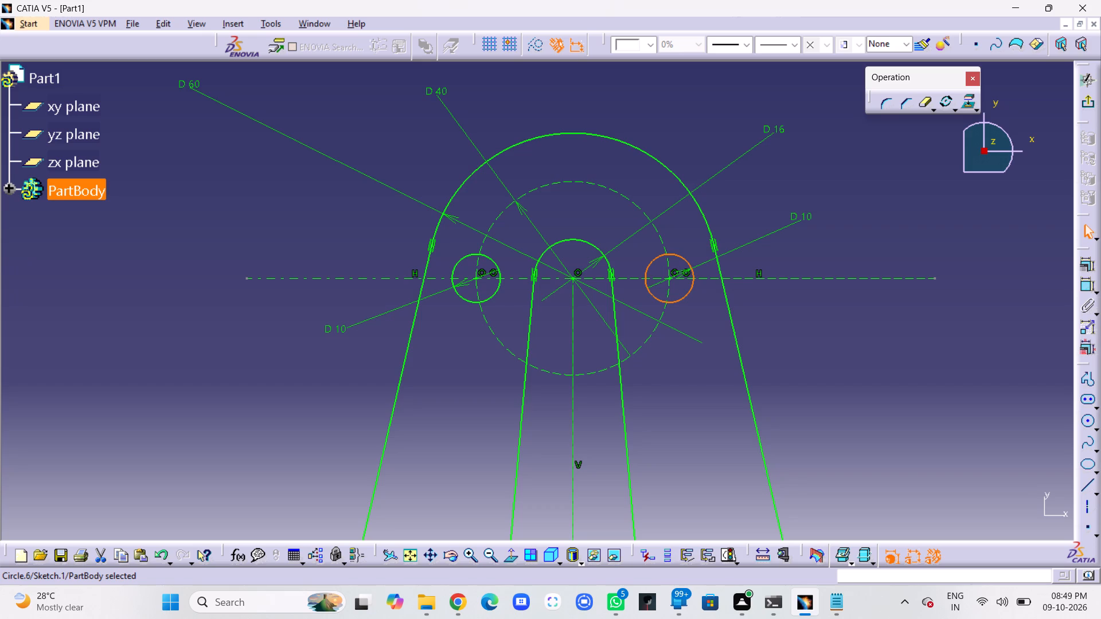
click(946, 104)
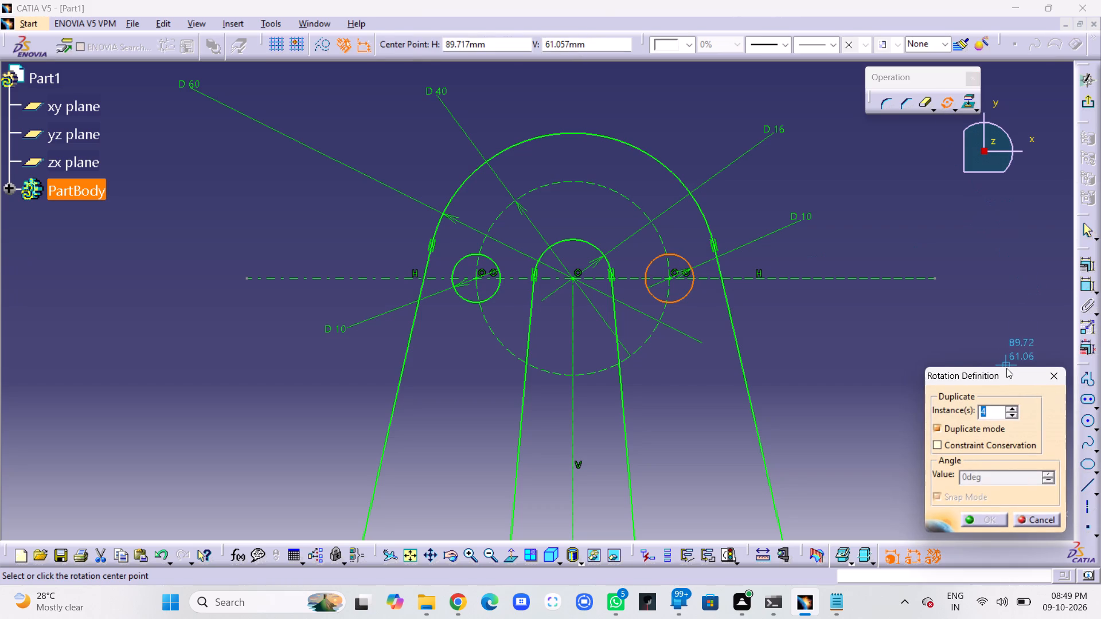
key(3)
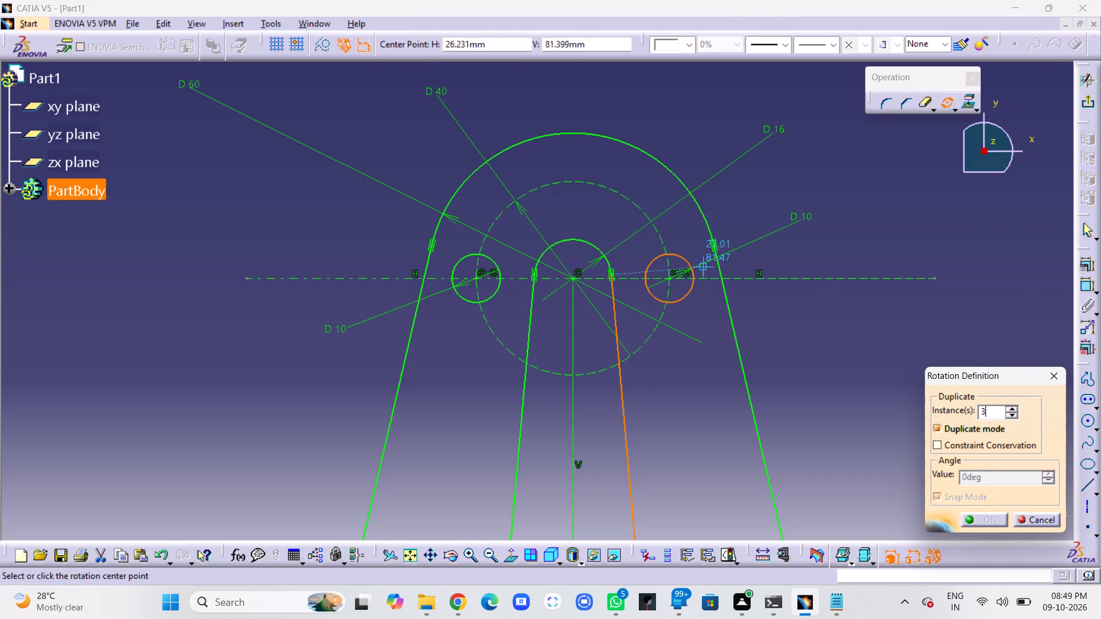
click(573, 283)
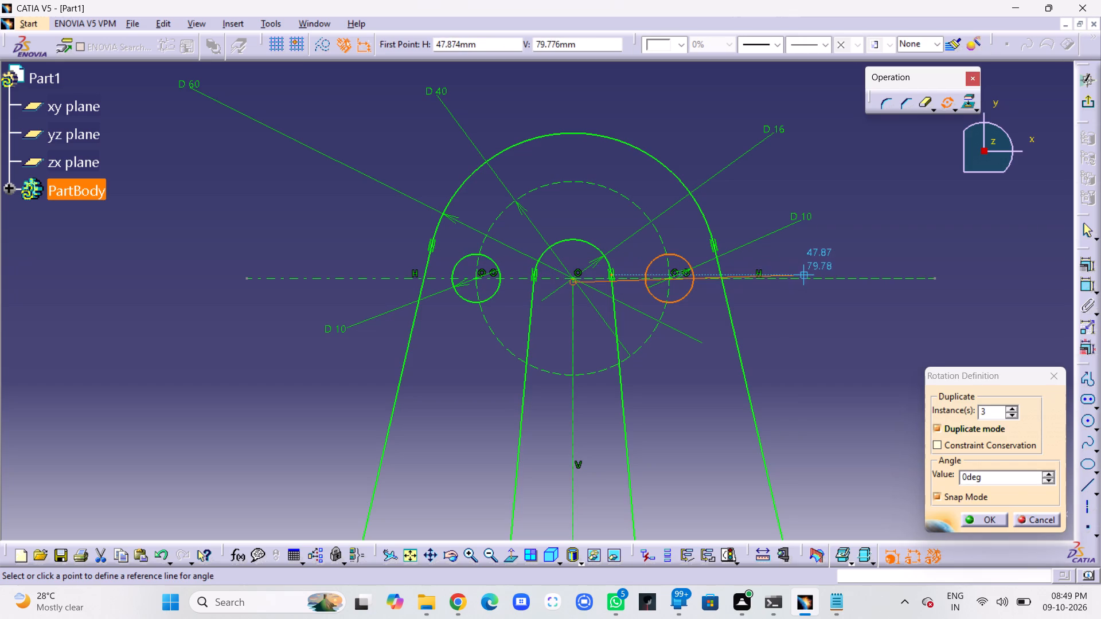
click(812, 280)
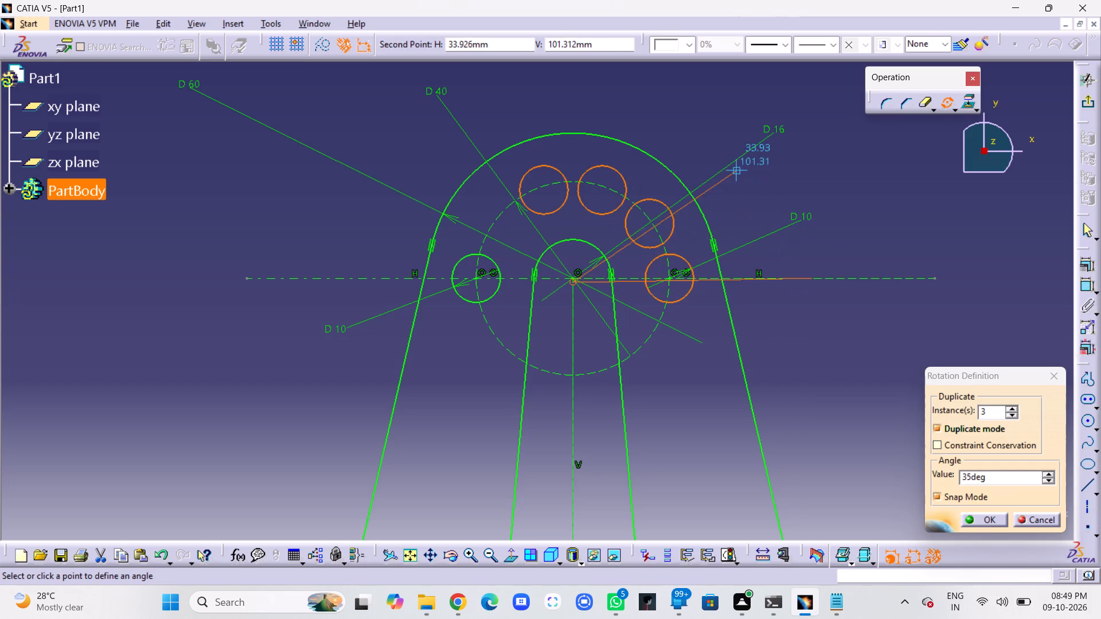
click(715, 126)
click(744, 115)
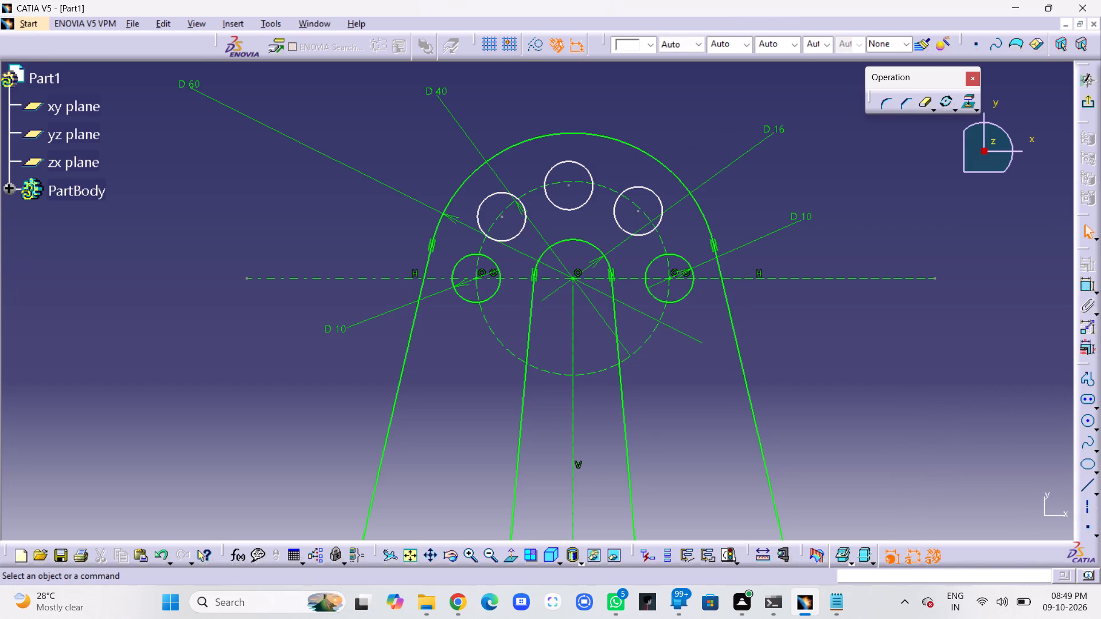
Apply a coincidence constraint between the upper-right duplicated circle's centre point and the 40 mm construction circle.
ctrl+click(637, 213)
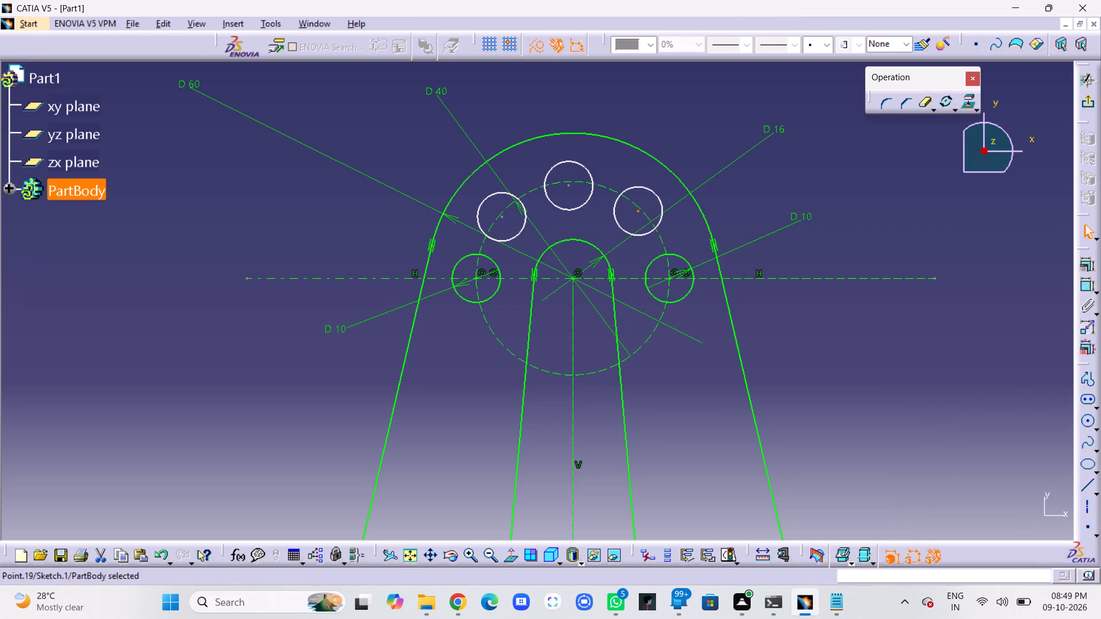
ctrl+click(646, 213)
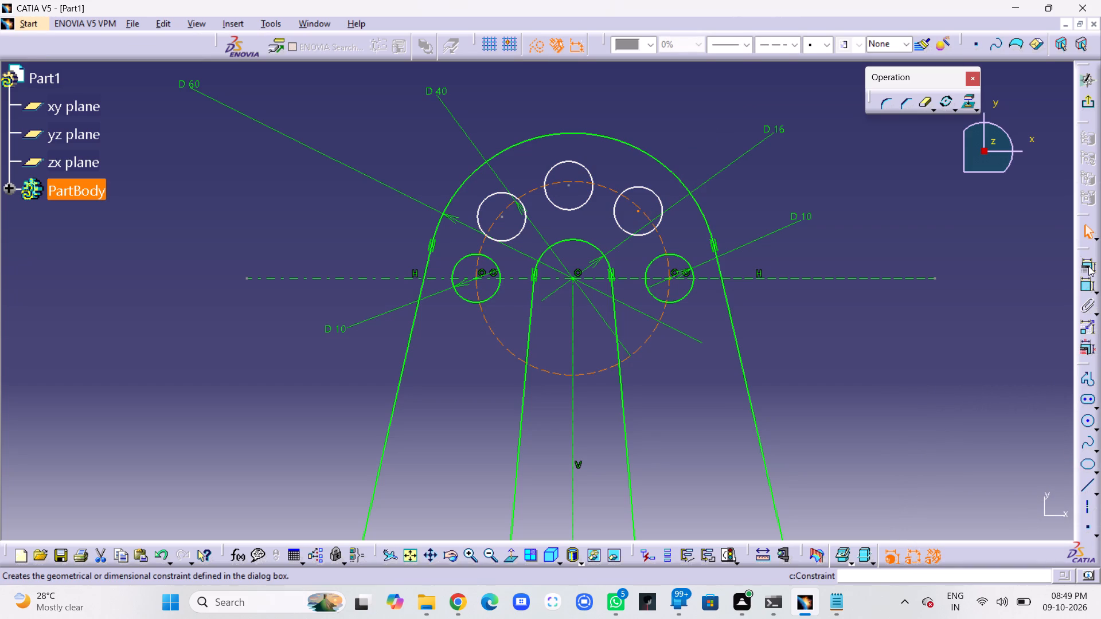
click(1088, 266)
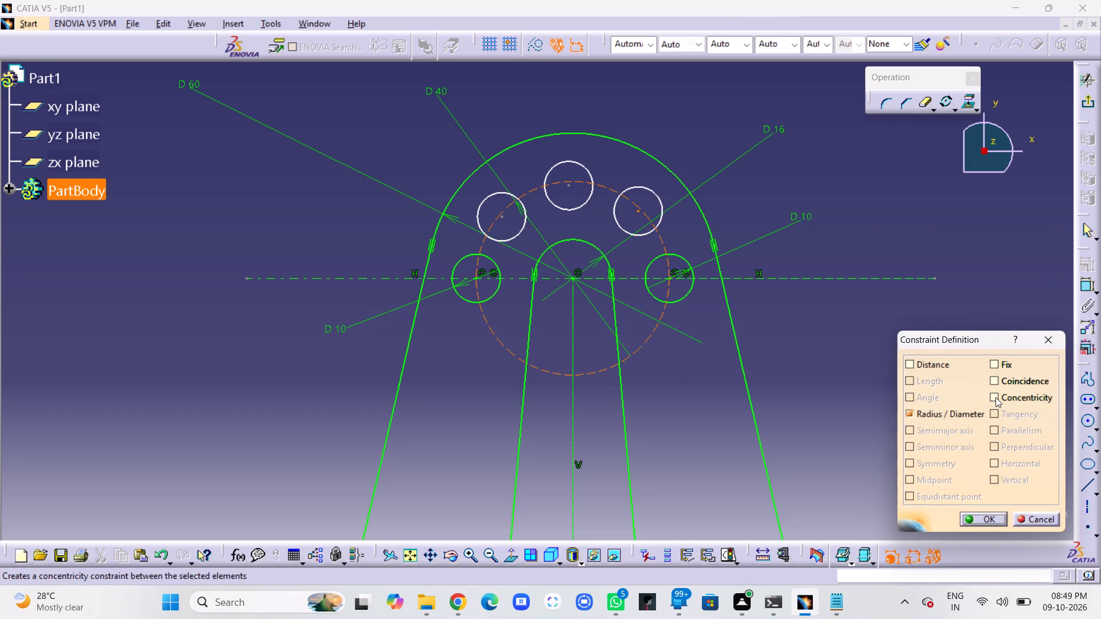
click(994, 381)
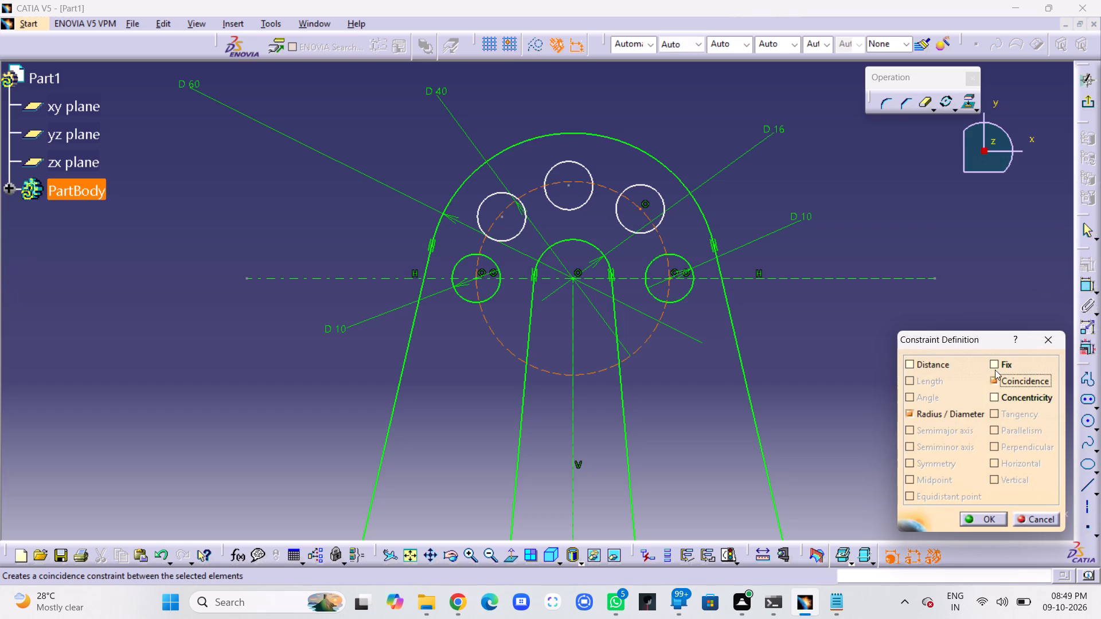
click(998, 293)
click(990, 209)
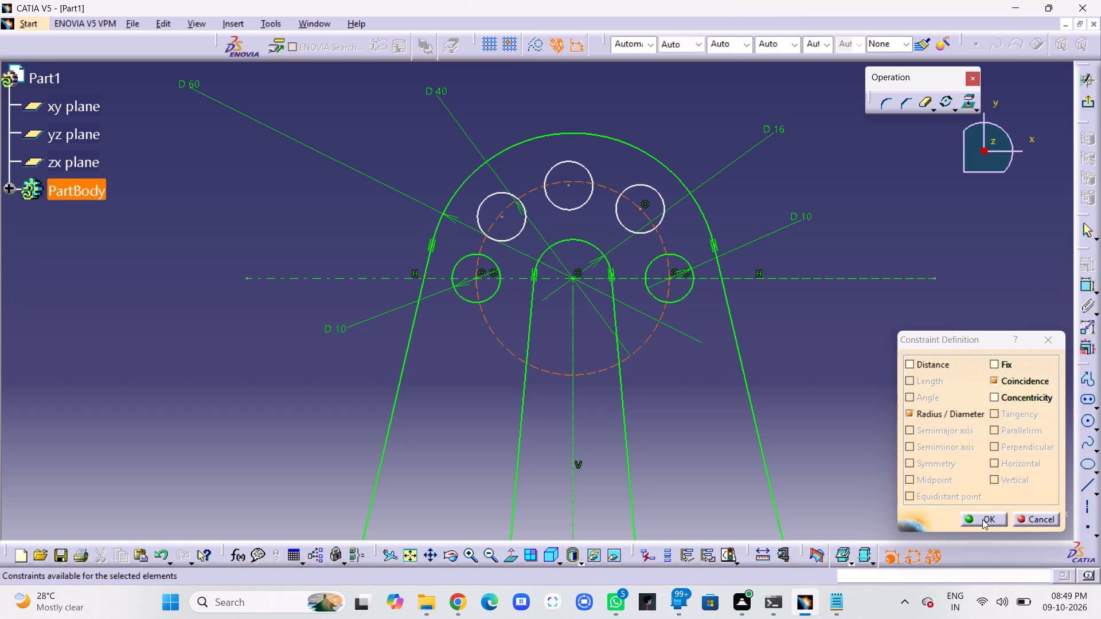
click(982, 519)
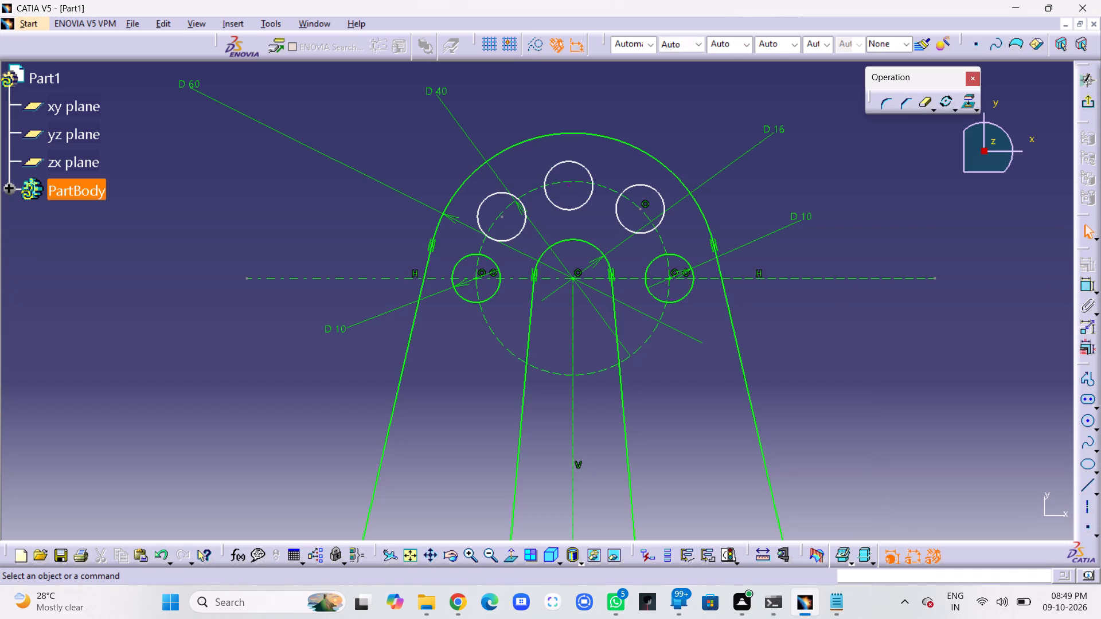
Apply a coincidence constraint between the top duplicated circle's centre point and the 40 mm construction circle.
click(570, 185)
ctrl+click(579, 181)
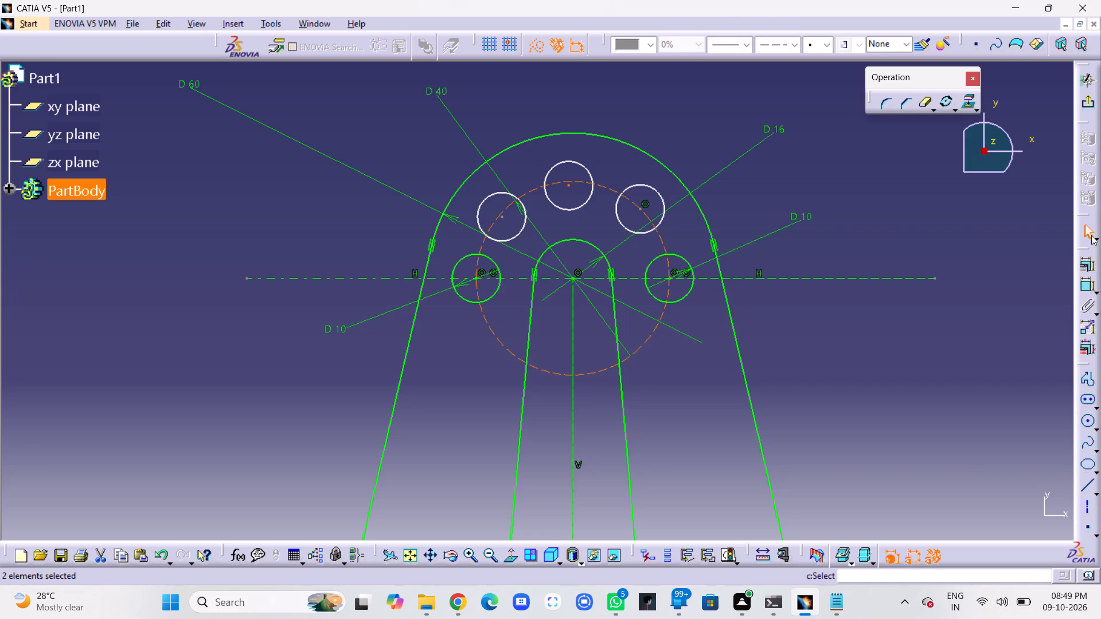
click(1080, 265)
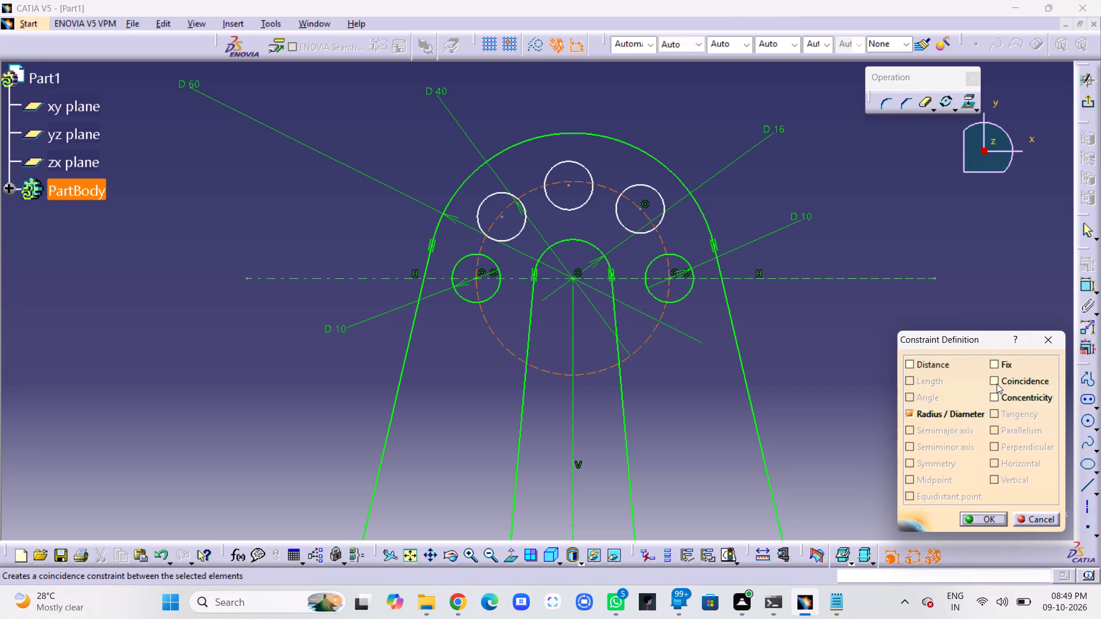
click(995, 382)
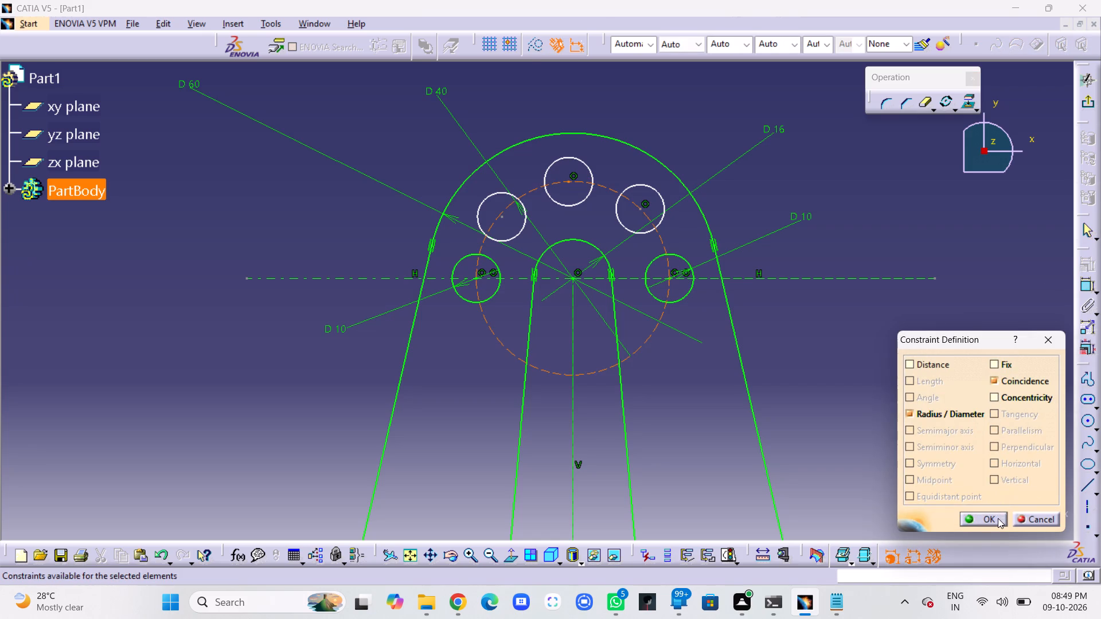
click(998, 518)
click(921, 374)
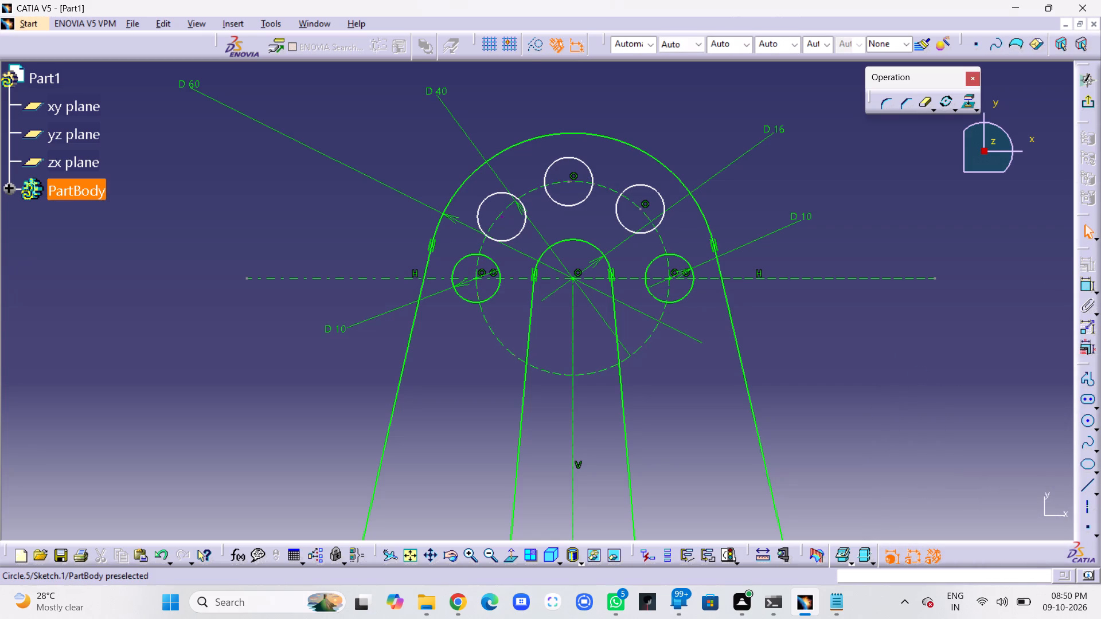
Apply a coincidence constraint between the upper-left duplicated circle's centre point and the 40 mm construction circle.
click(503, 215)
ctrl+click(505, 207)
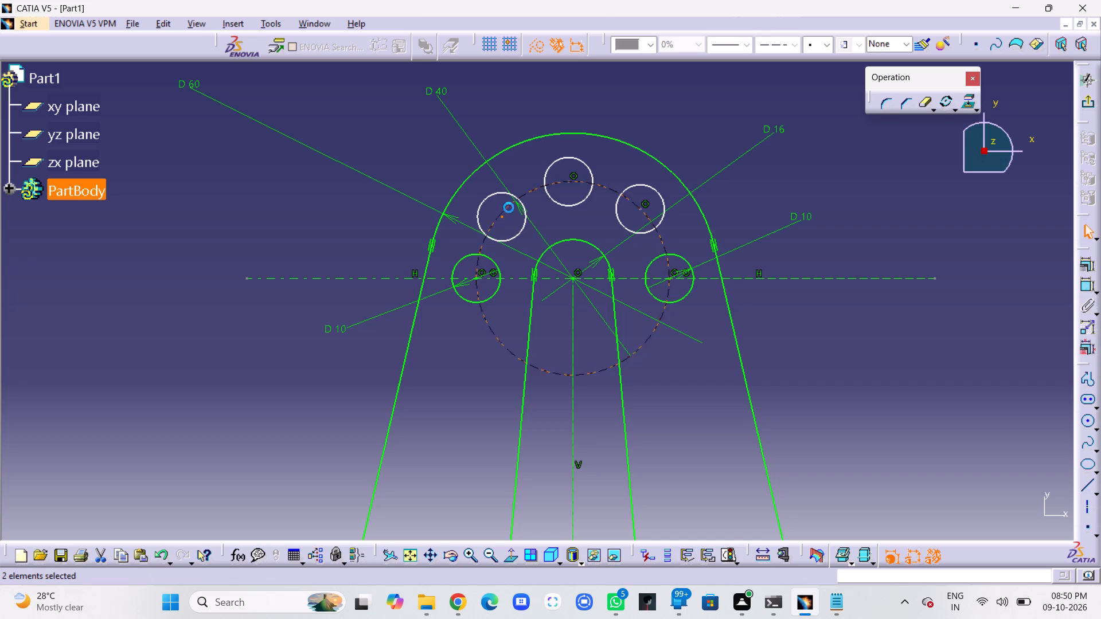
click(1087, 261)
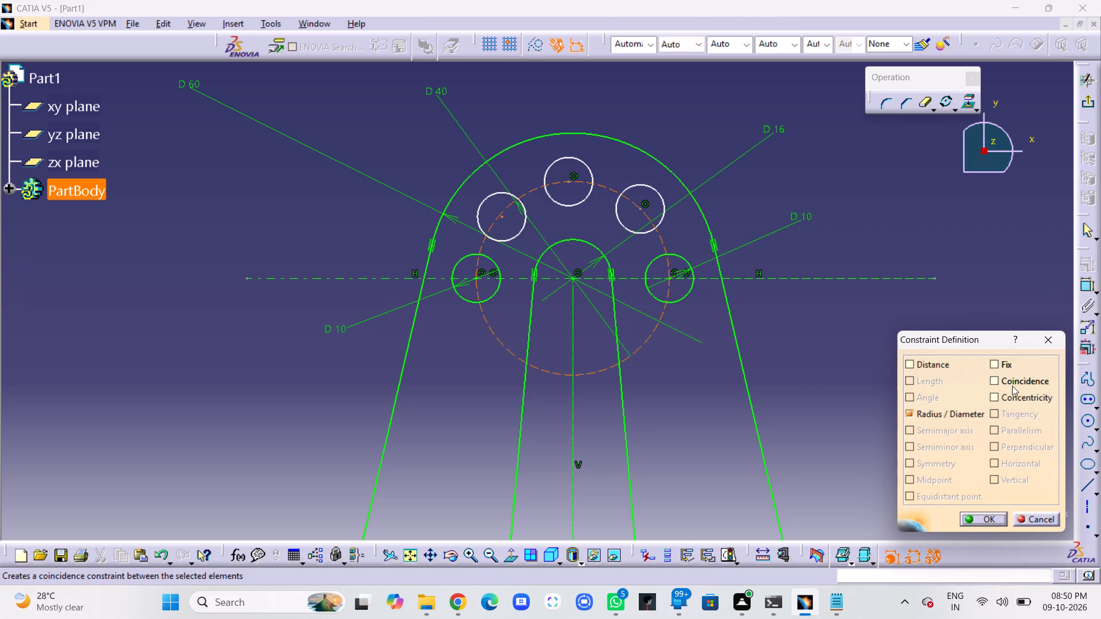
click(995, 377)
click(979, 521)
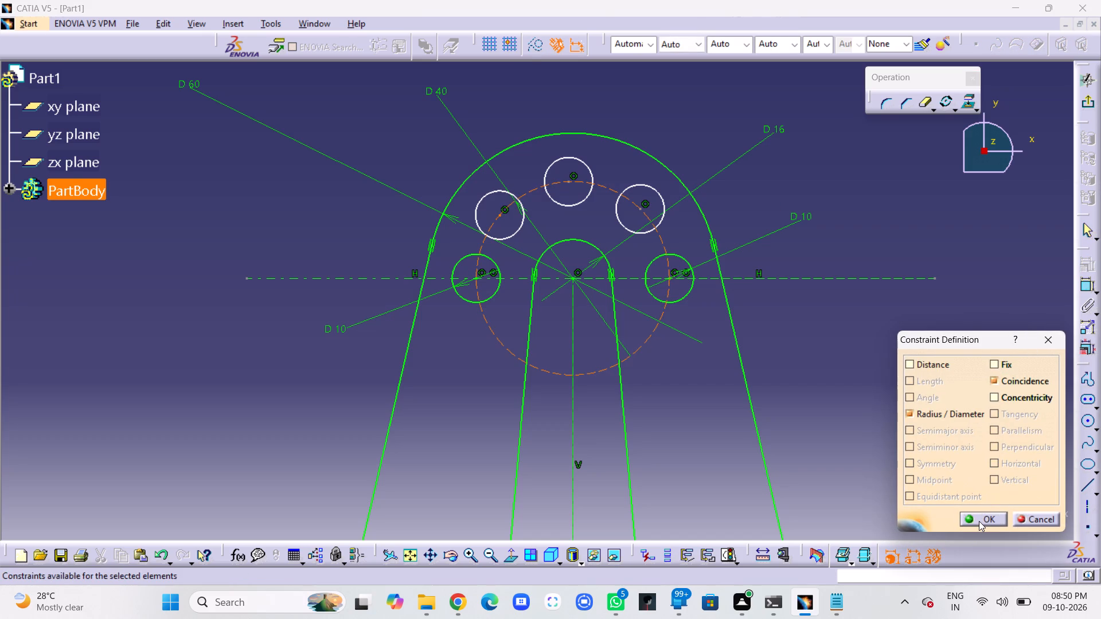
Dimension the diameter of the upper-right duplicated circle, placing the dimension outside the outer arc.
click(1089, 287)
click(658, 191)
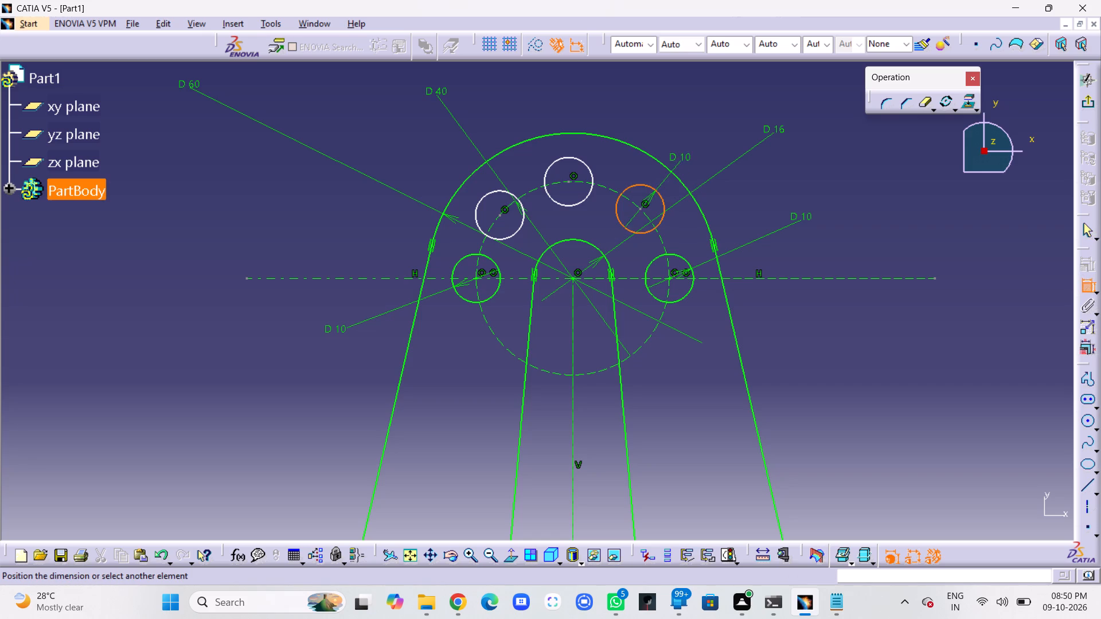
click(686, 171)
drag(690, 166, 705, 155)
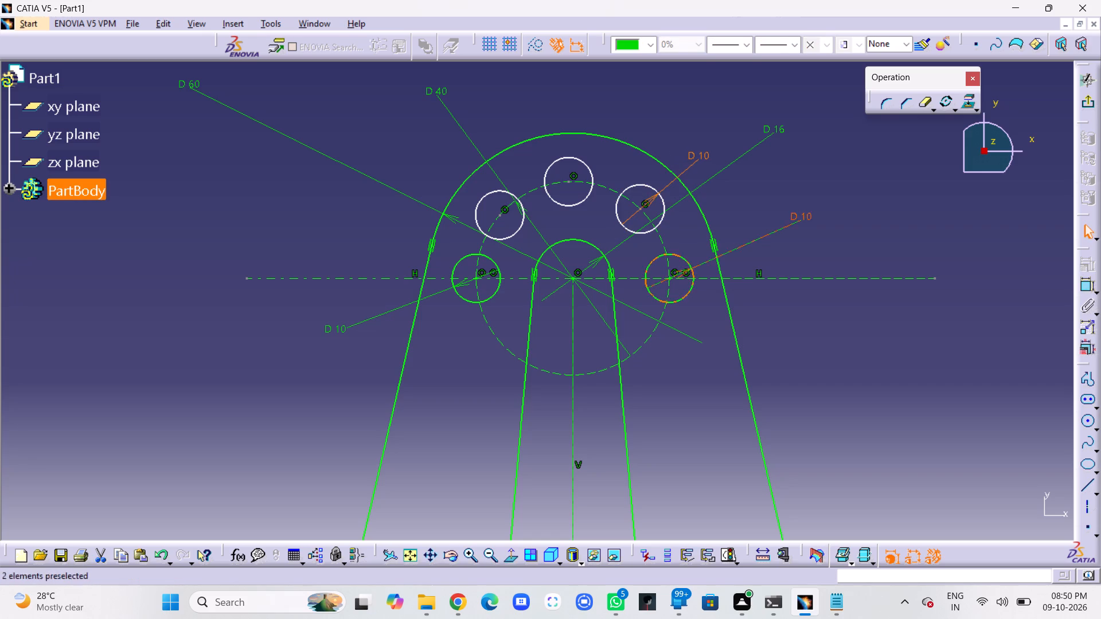
click(816, 187)
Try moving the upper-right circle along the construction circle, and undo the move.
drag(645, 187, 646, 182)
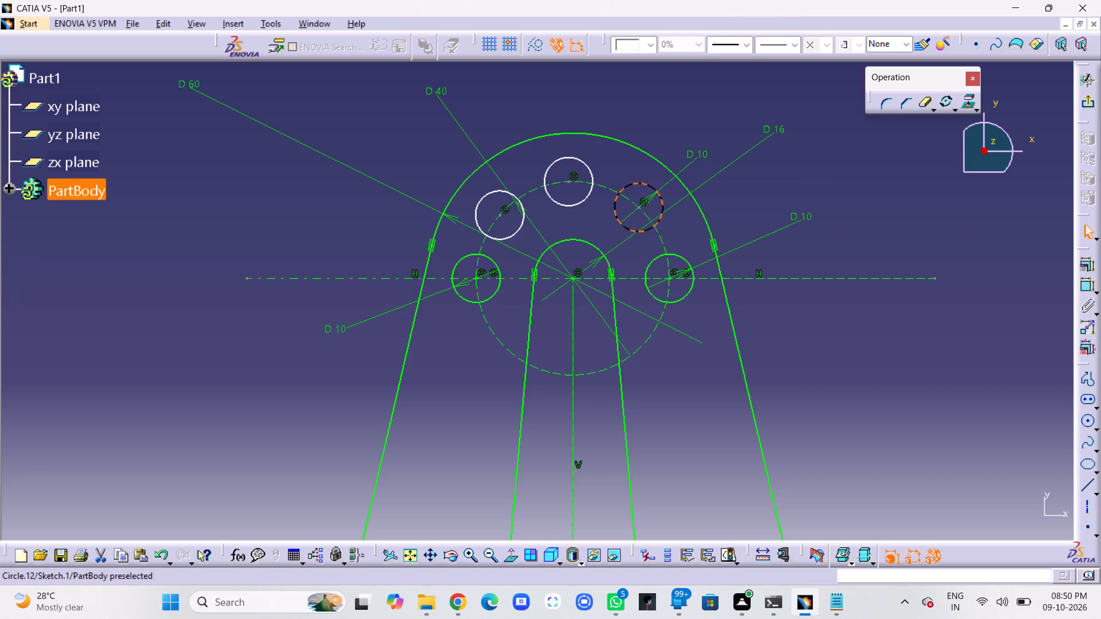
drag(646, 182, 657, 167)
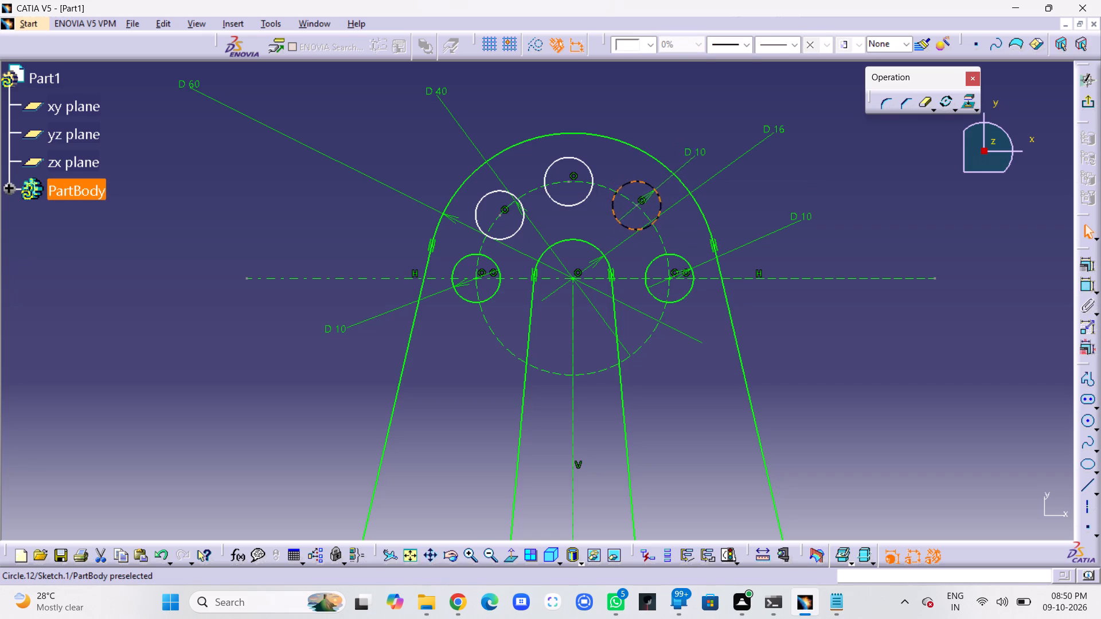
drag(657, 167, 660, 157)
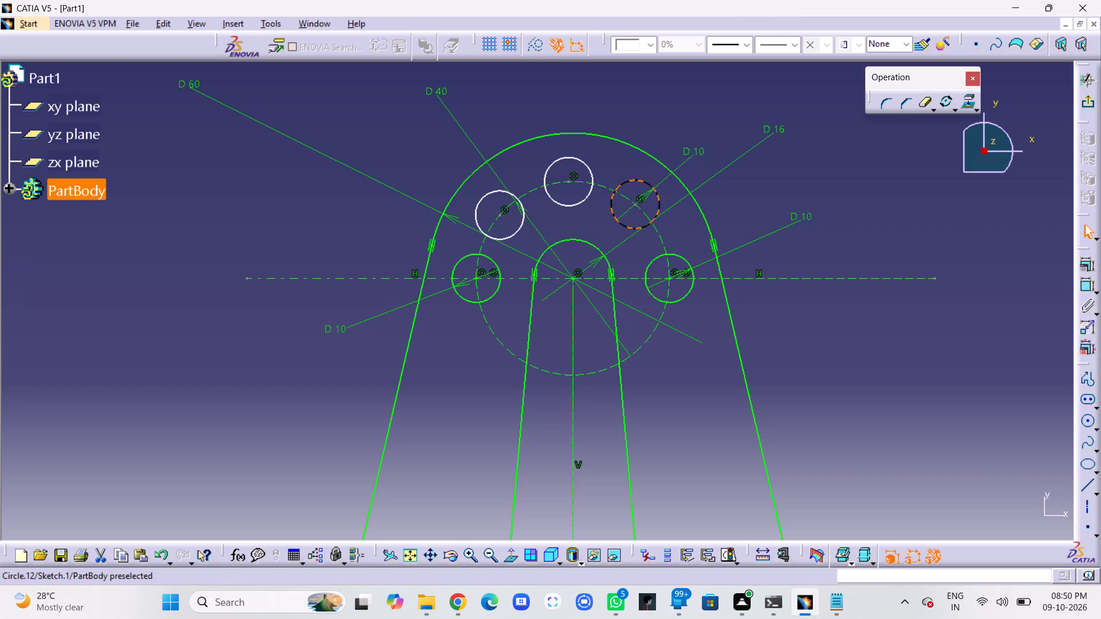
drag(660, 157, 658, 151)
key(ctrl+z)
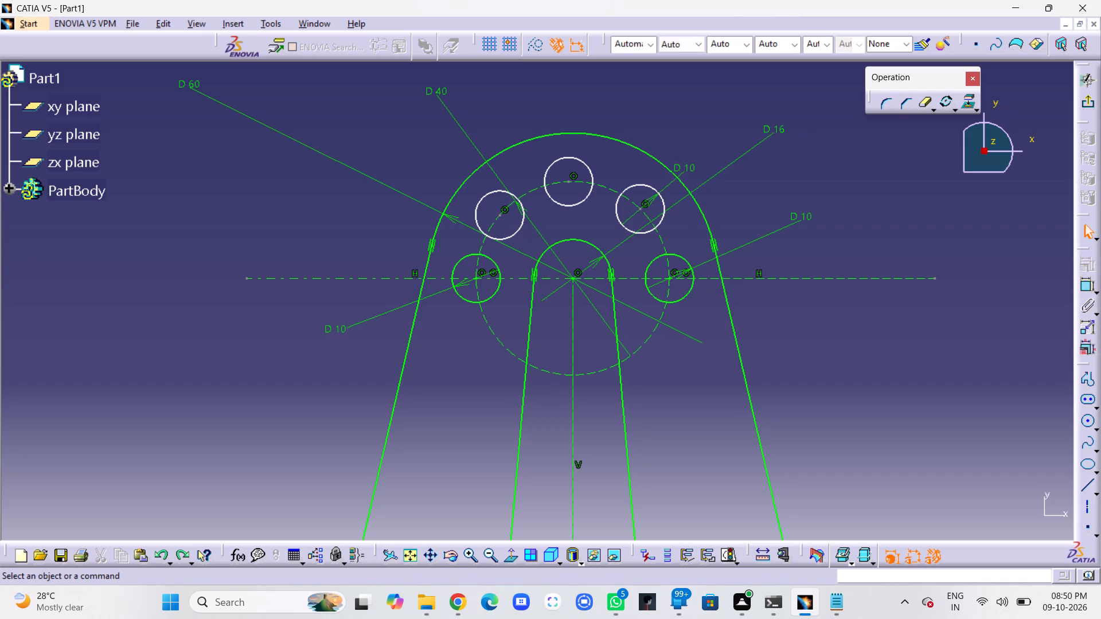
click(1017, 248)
Dimension the diameters of the top and upper-left duplicated circles, placing both dimensions outside the outer arc.
click(1086, 285)
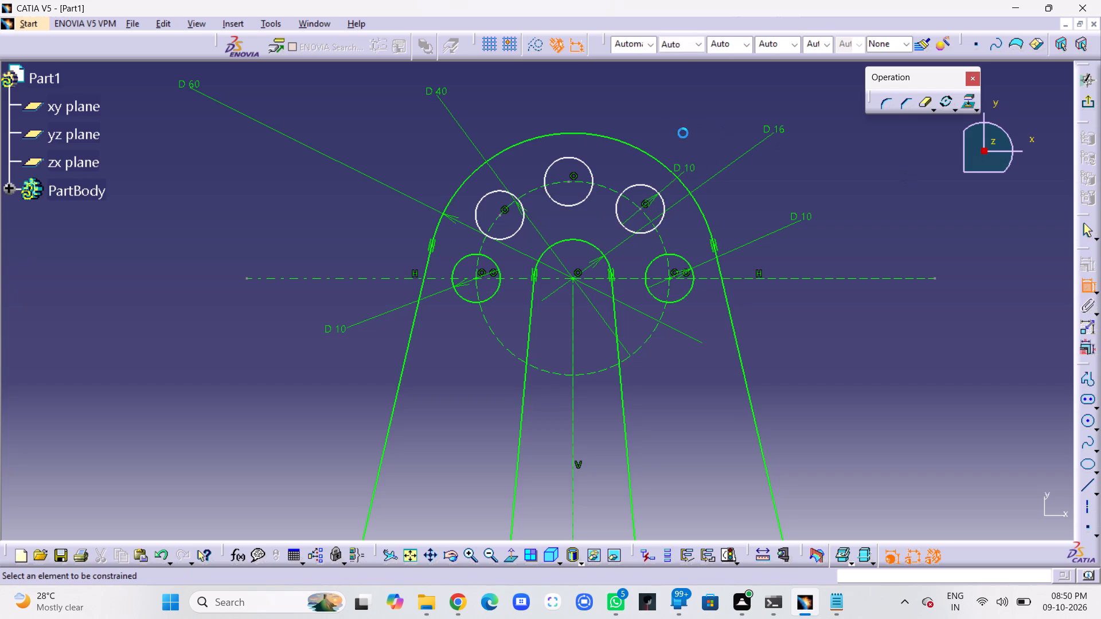
click(583, 165)
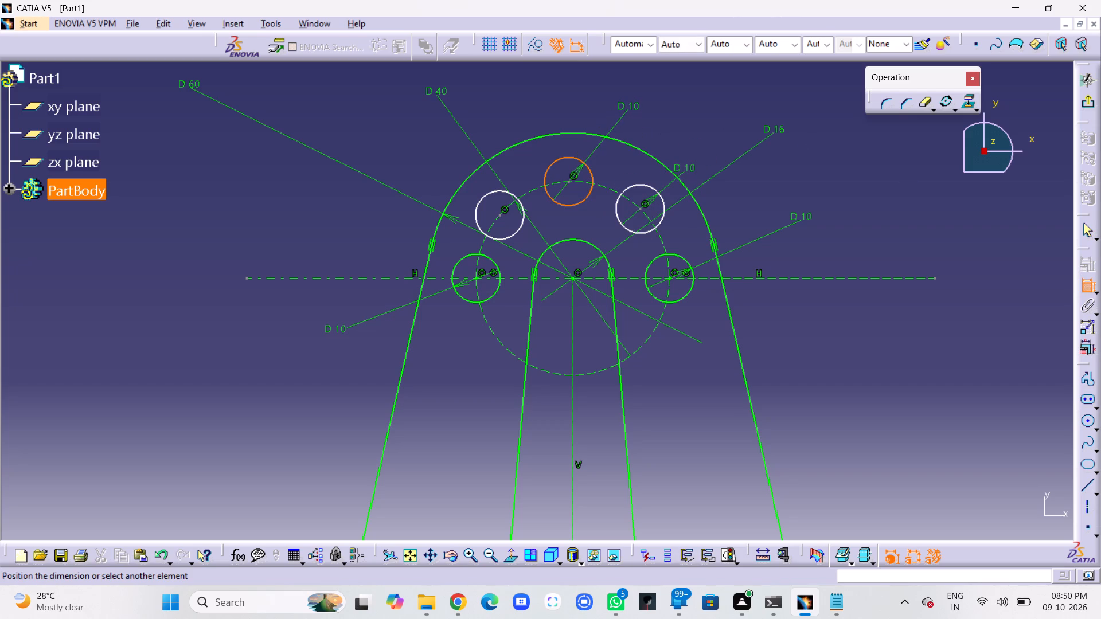
click(626, 111)
click(1080, 282)
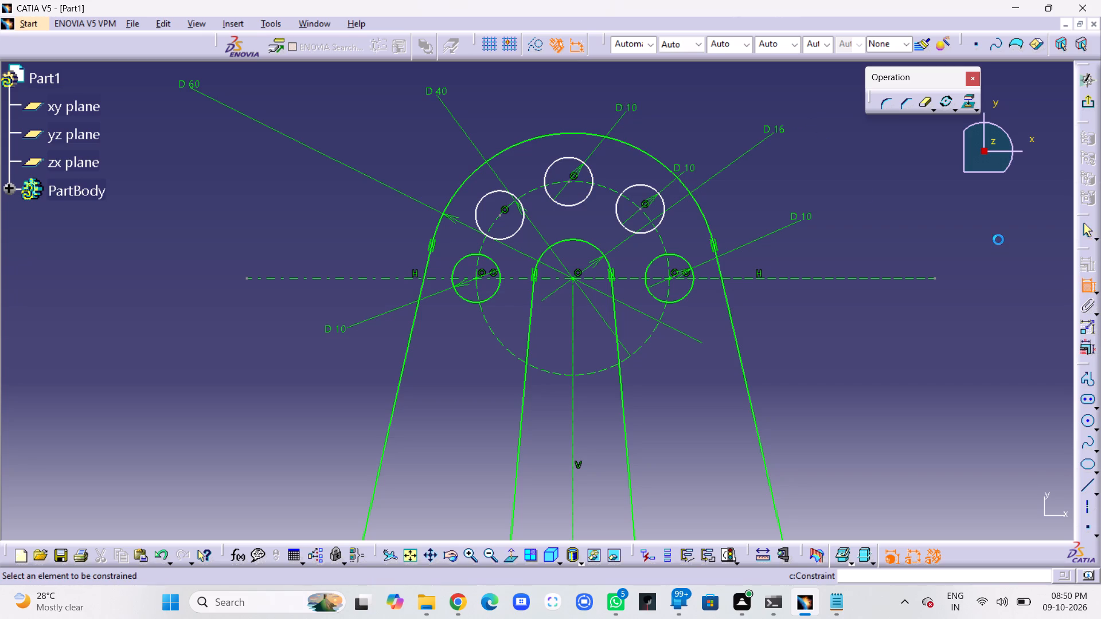
click(488, 196)
click(432, 160)
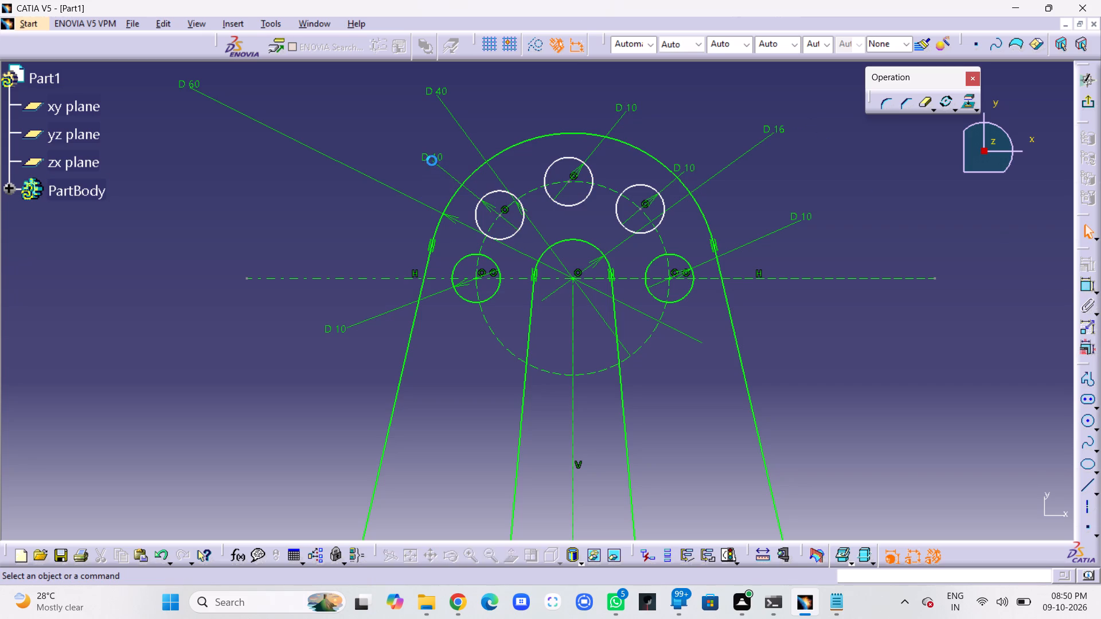
click(410, 119)
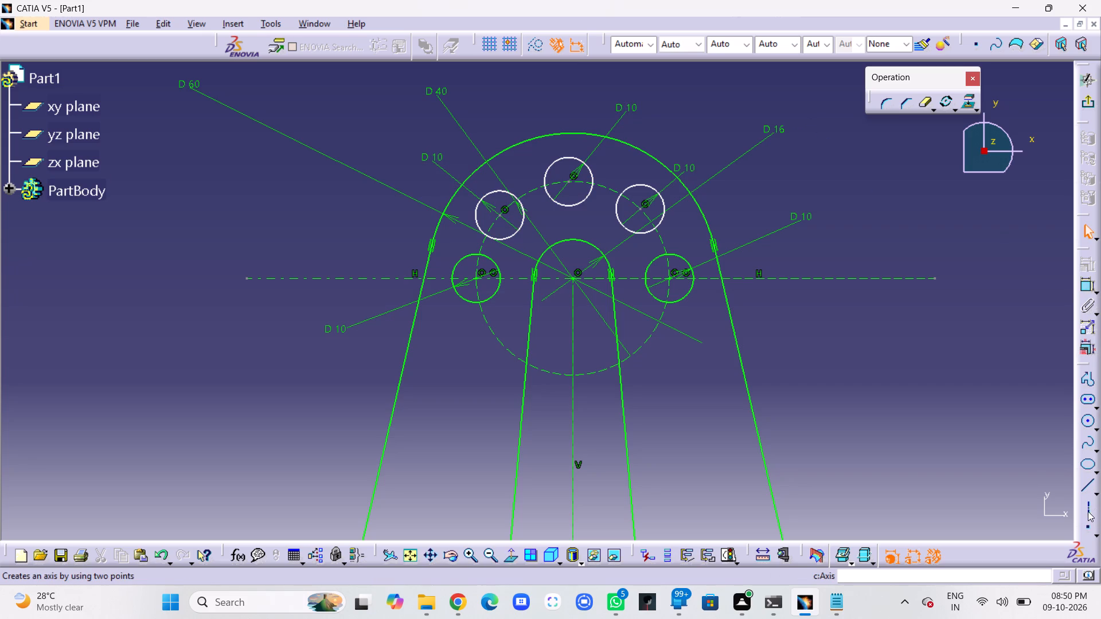
Draw a vertical axis about 35 mm long from the upper arcs' centre to beyond the outer arc.
click(1088, 506)
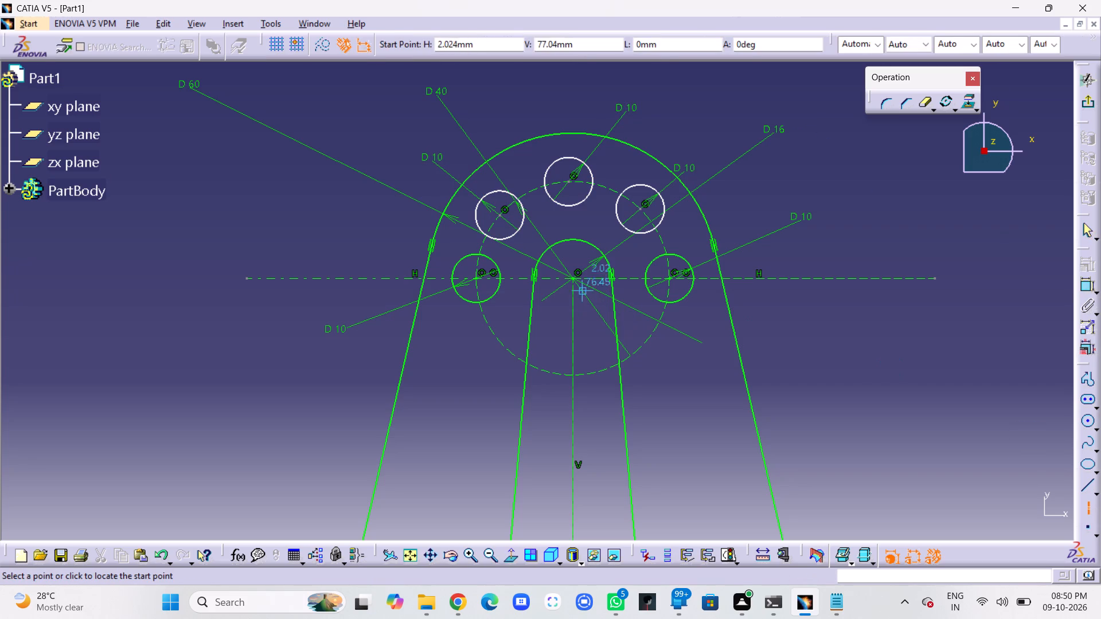
click(574, 277)
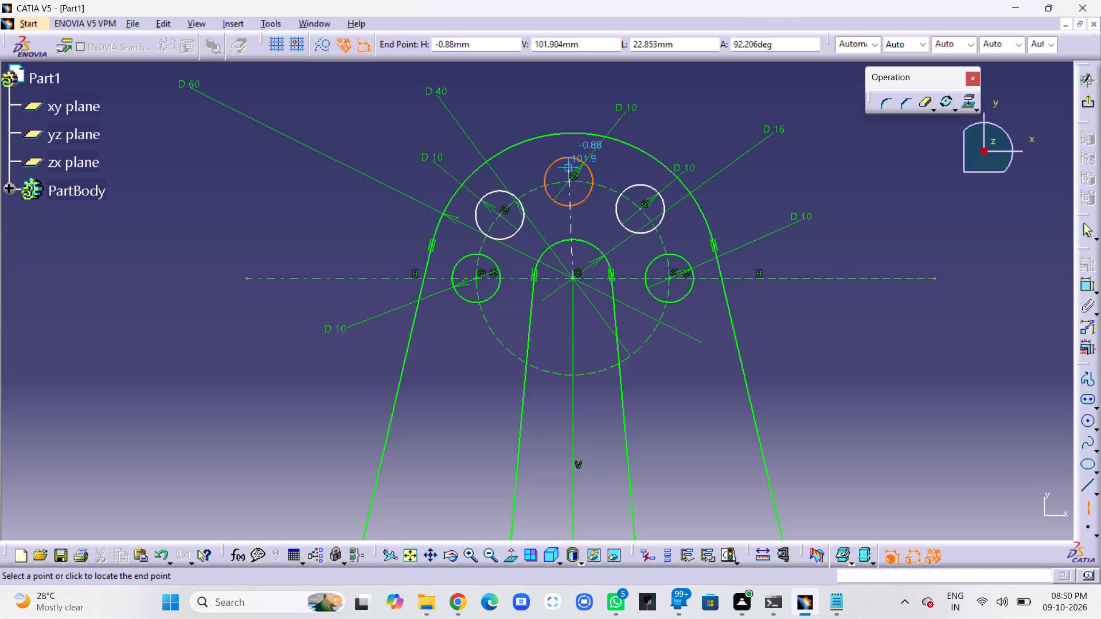
click(573, 108)
click(594, 95)
Apply a coincidence constraint between the top circle's centre point and the vertical axis.
middle_drag(625, 200, 658, 255)
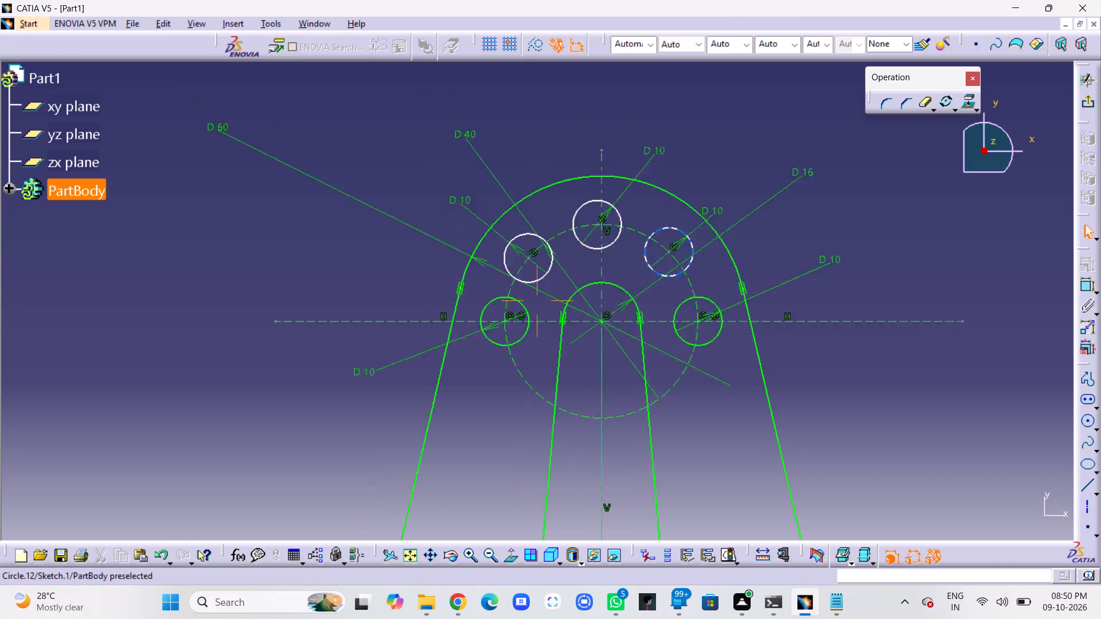
middle_drag(658, 255, 698, 179)
right_click(670, 285)
middle_drag(765, 214, 707, 240)
right_click(698, 254)
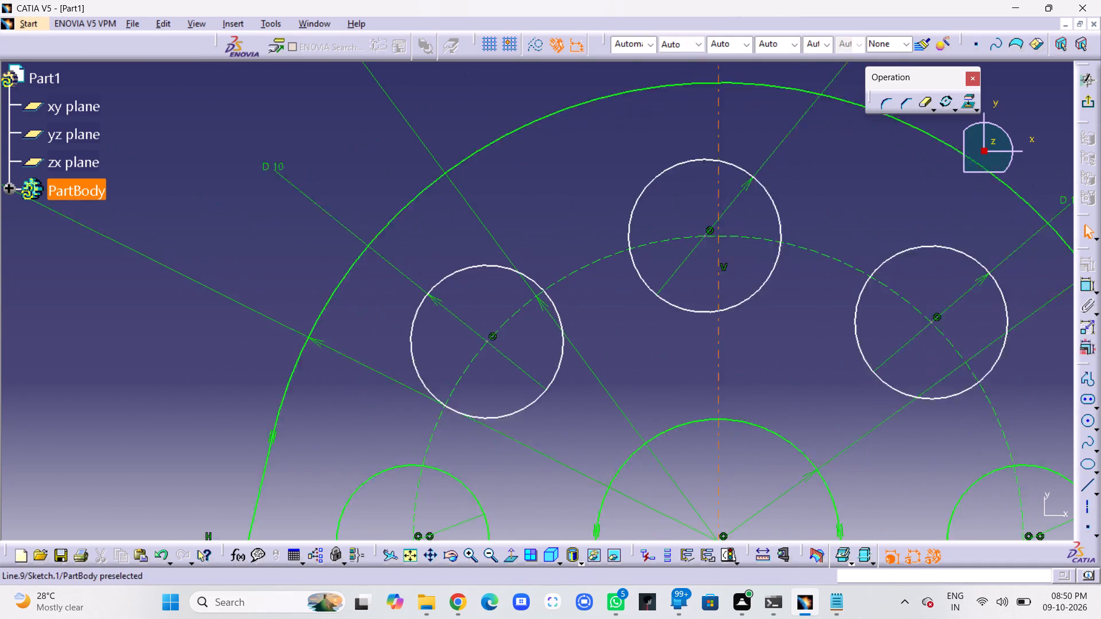
middle_drag(707, 240, 716, 226)
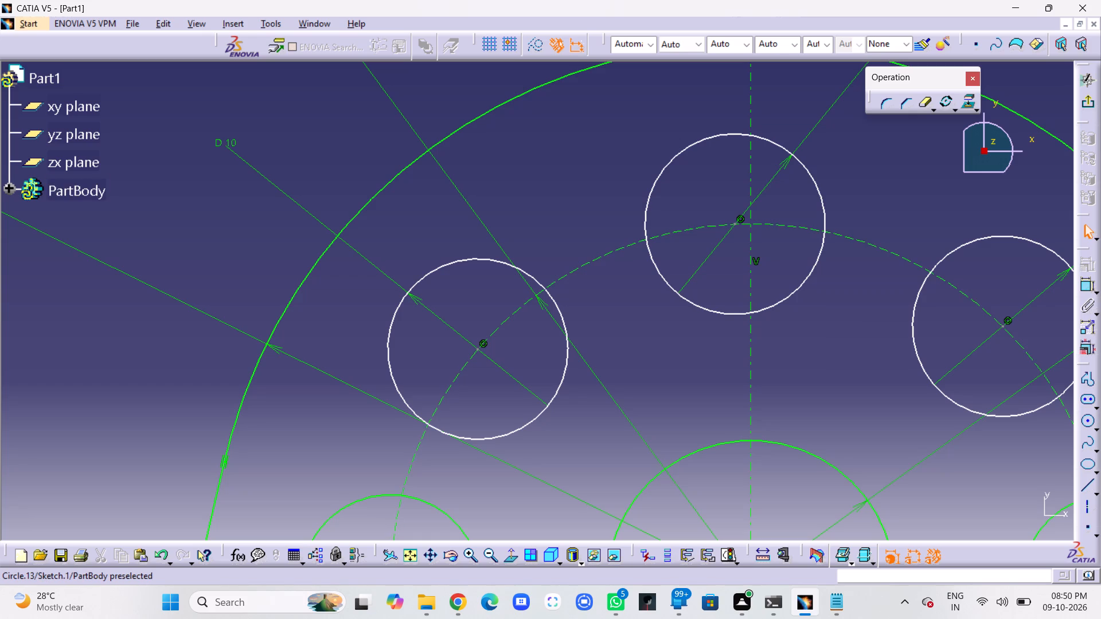
click(822, 214)
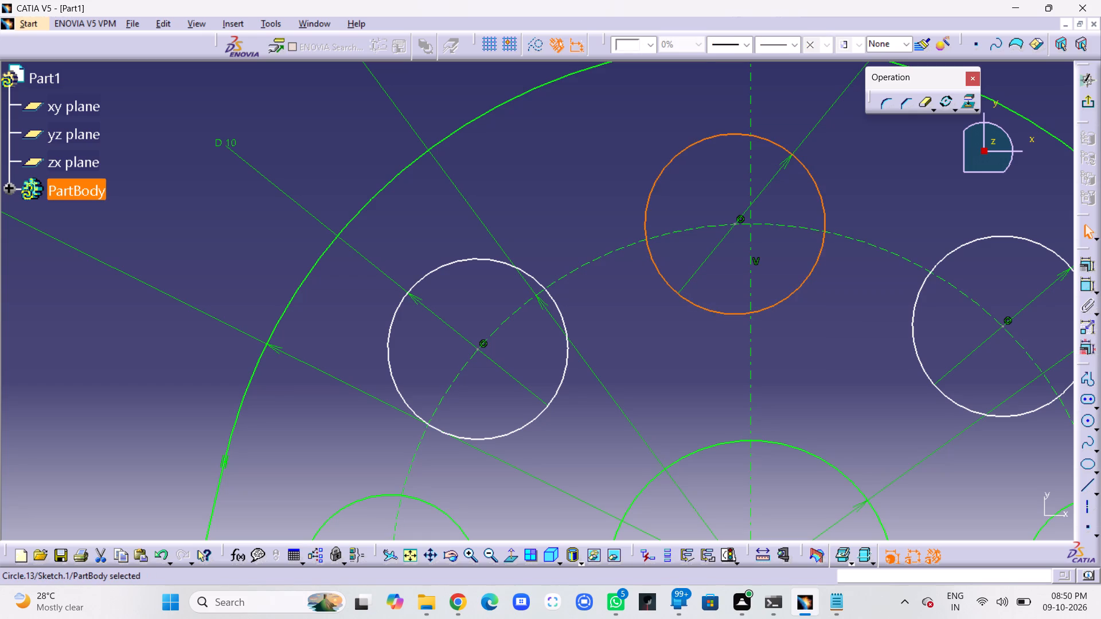
key(Escape)
click(736, 221)
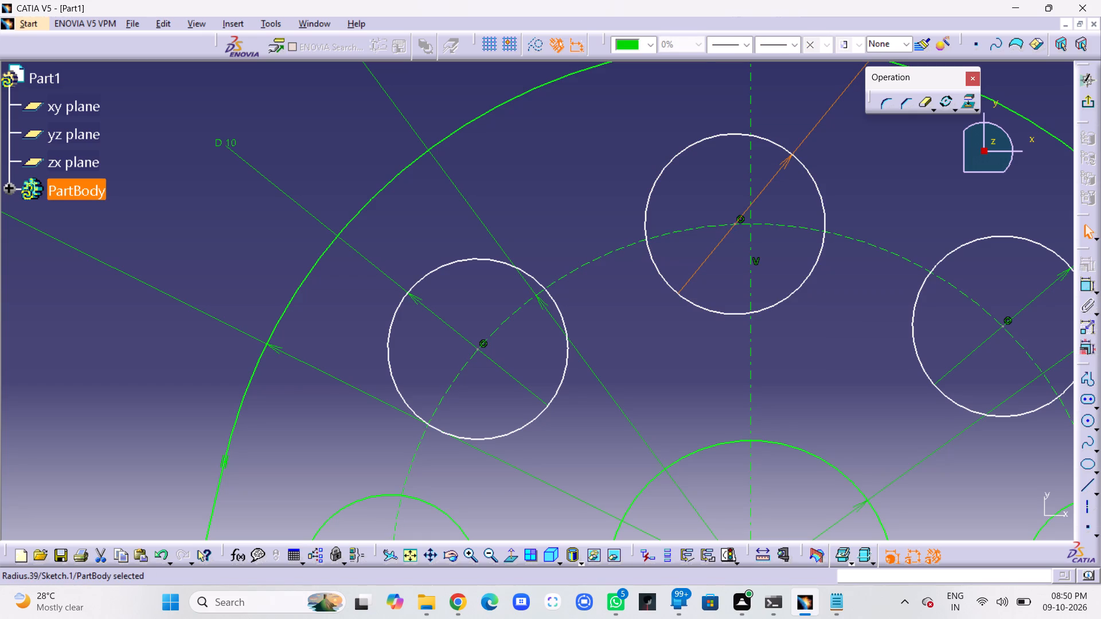
click(736, 242)
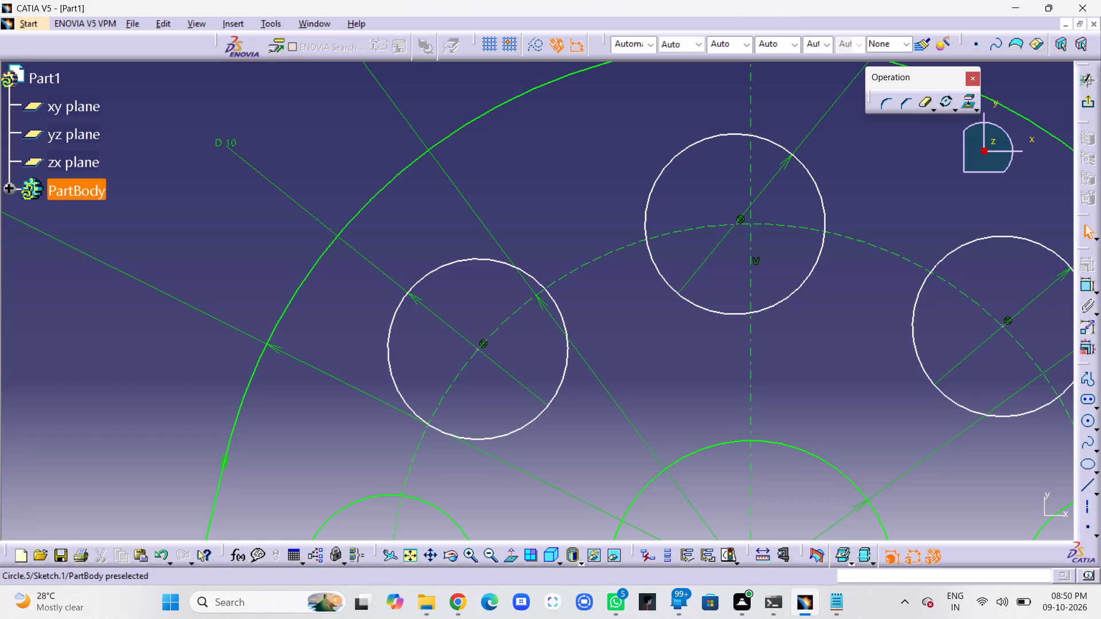
click(737, 224)
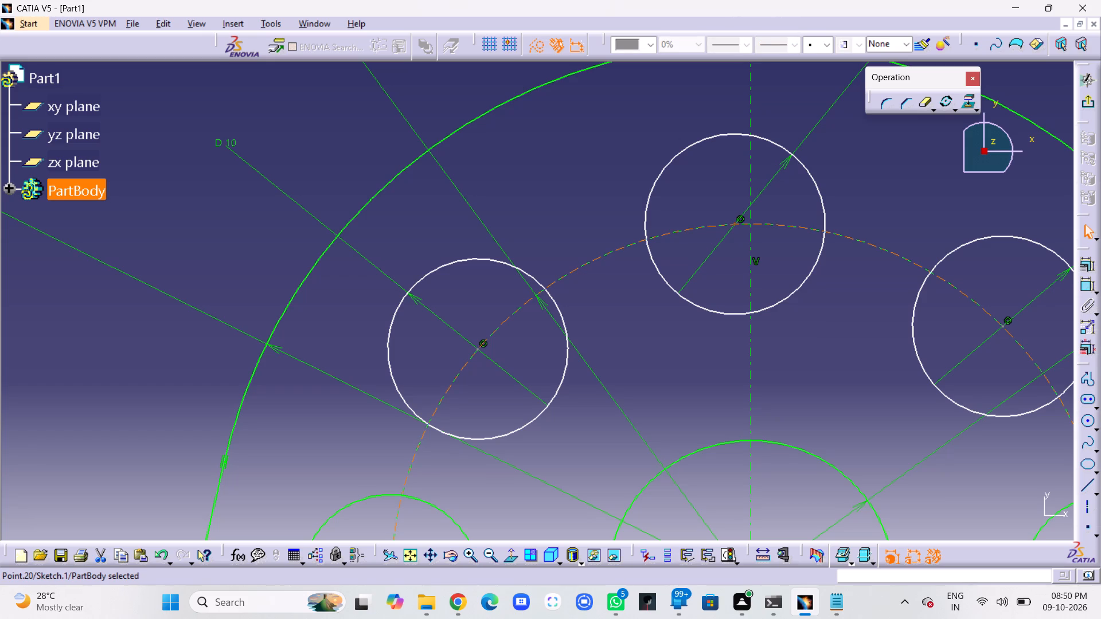
ctrl+click(752, 227)
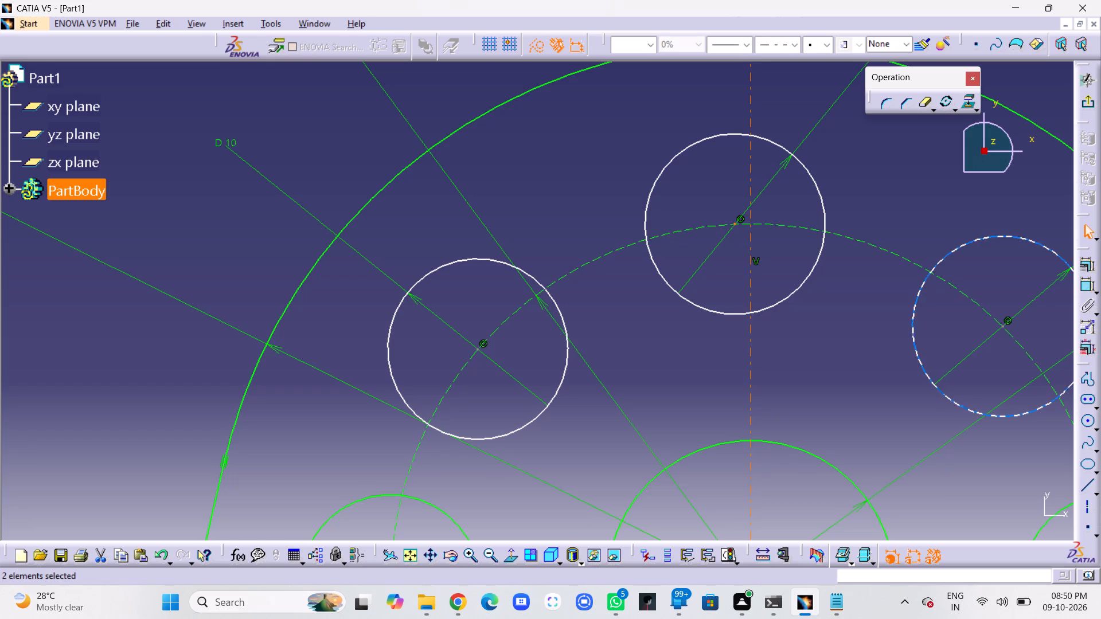
ctrl+click(1081, 265)
click(1004, 379)
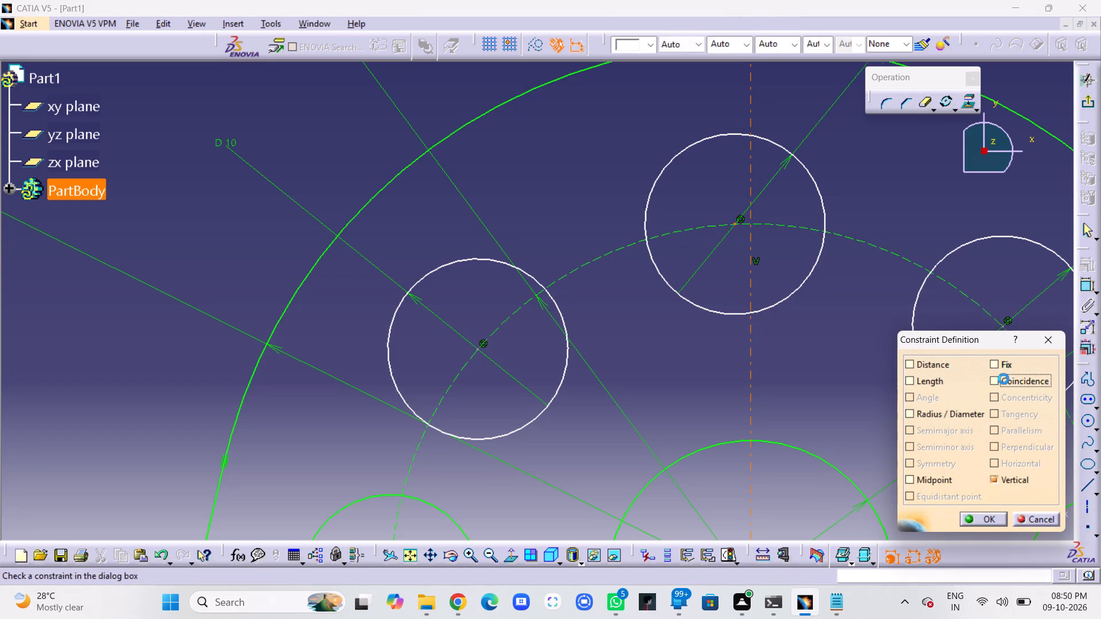
click(985, 515)
Draw an inclined axis about 36 mm long from the upper arcs' centre through the upper-right circle's centre.
middle_drag(785, 346, 793, 403)
right_click(785, 346)
middle_drag(893, 401, 745, 322)
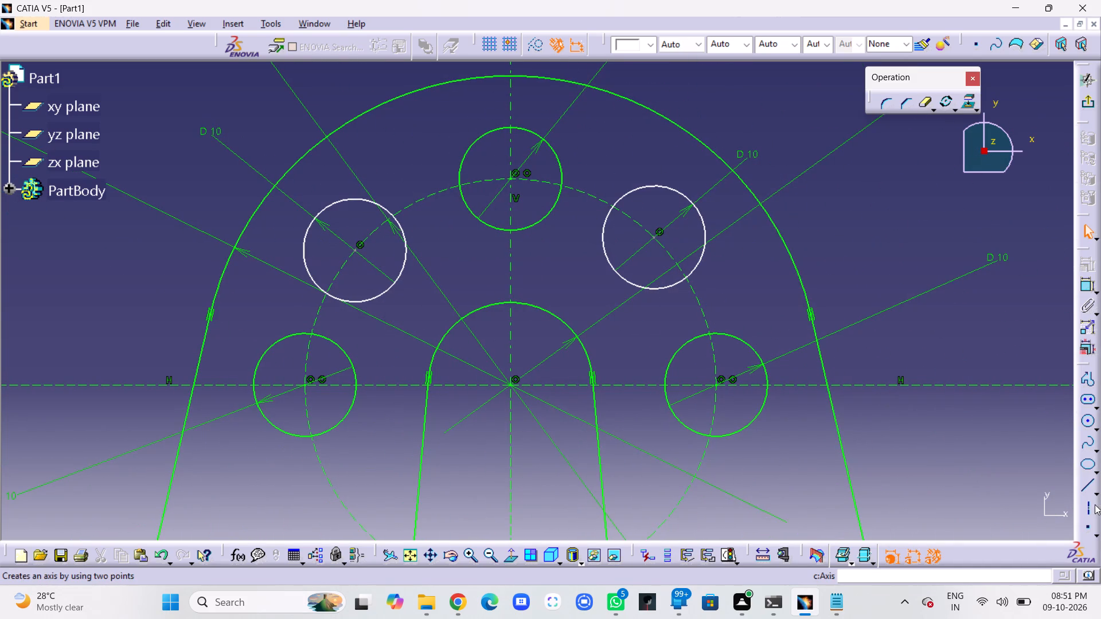
click(1090, 507)
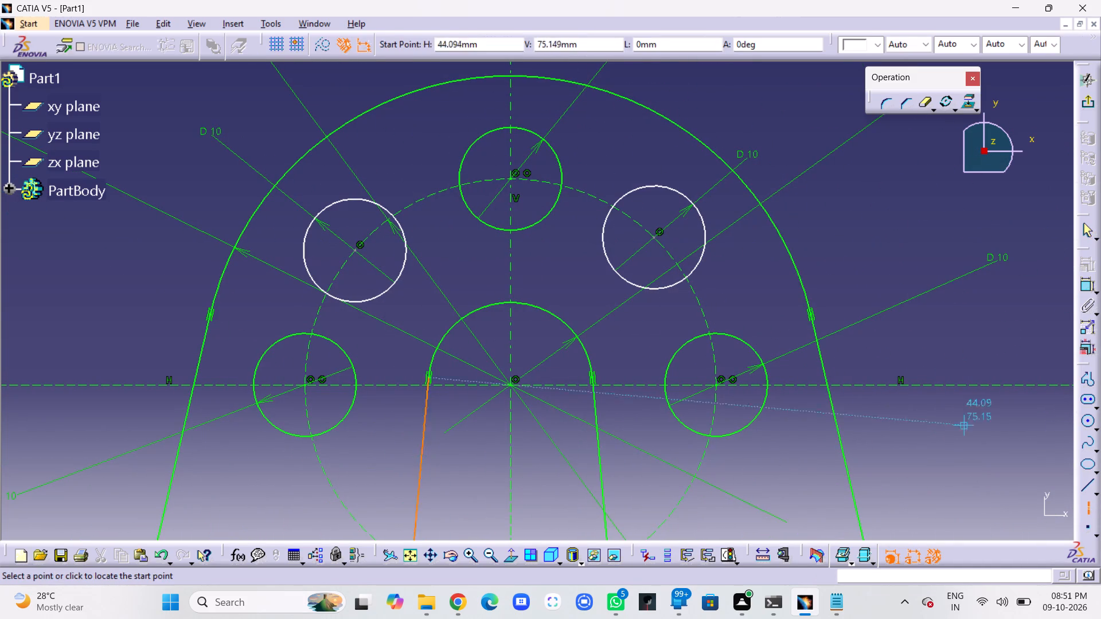
click(512, 385)
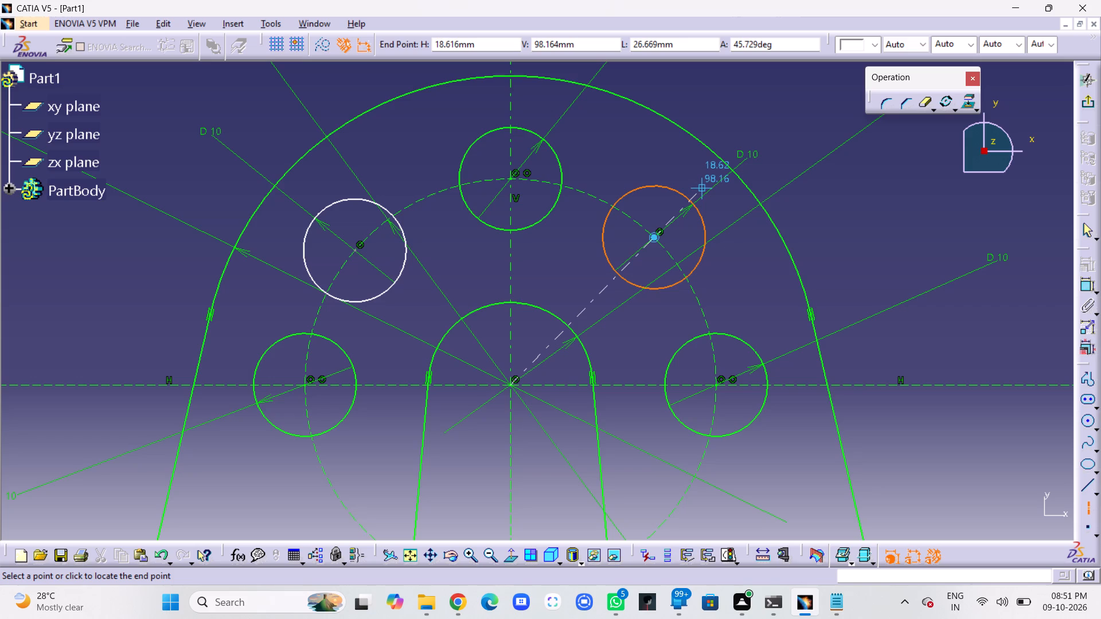
click(776, 115)
click(796, 119)
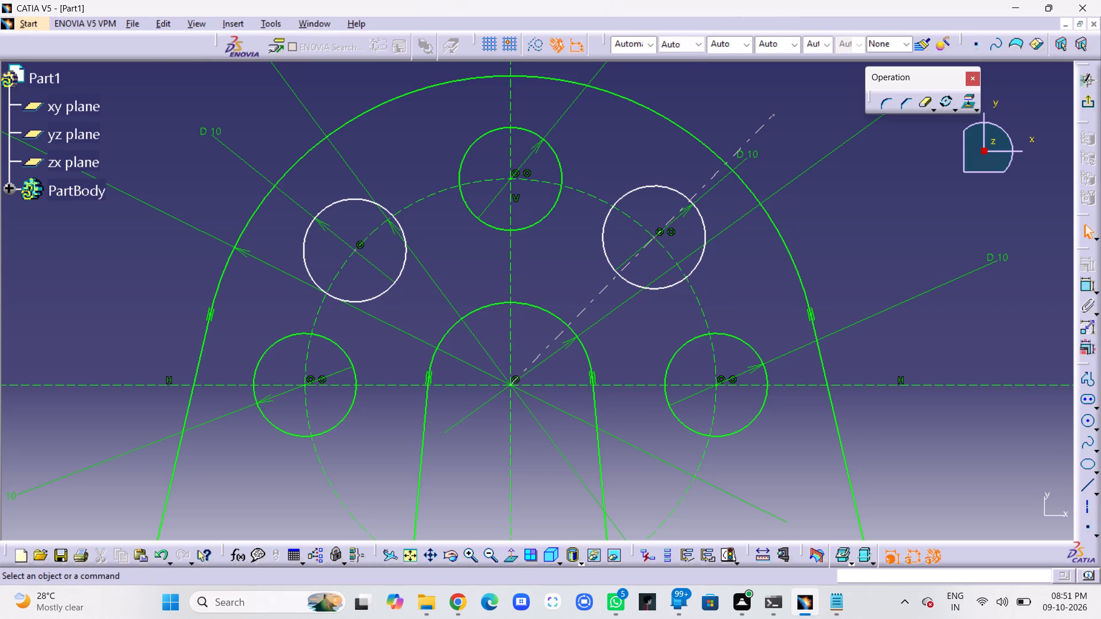
Dimension the angle between the upper-right inclined axis and the vertical axis, and set it to 45 degrees.
click(1089, 289)
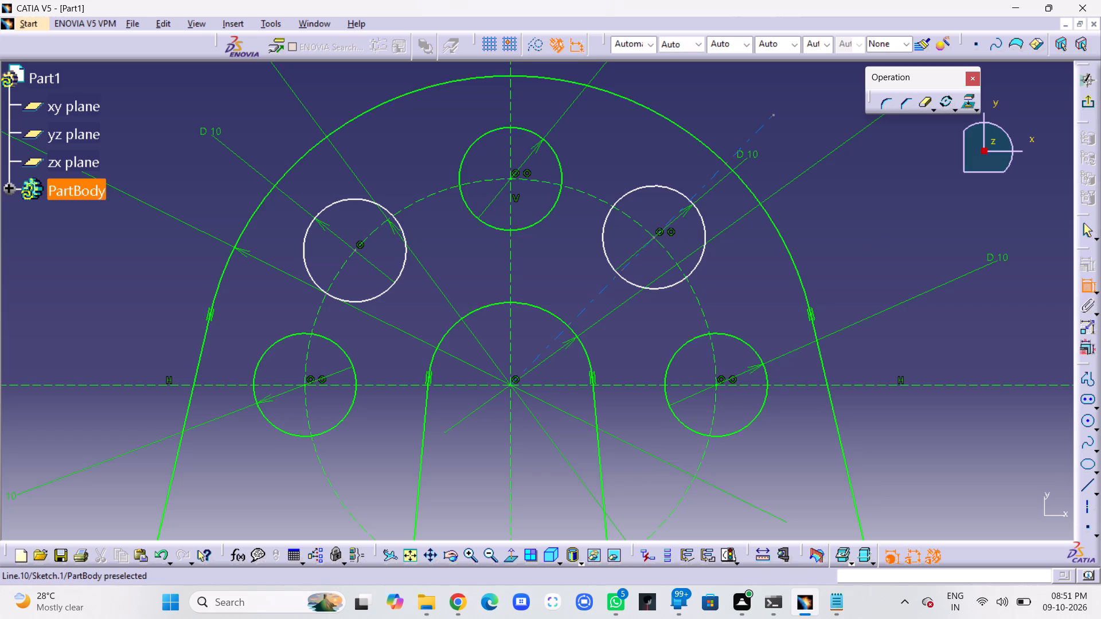
click(718, 171)
click(511, 105)
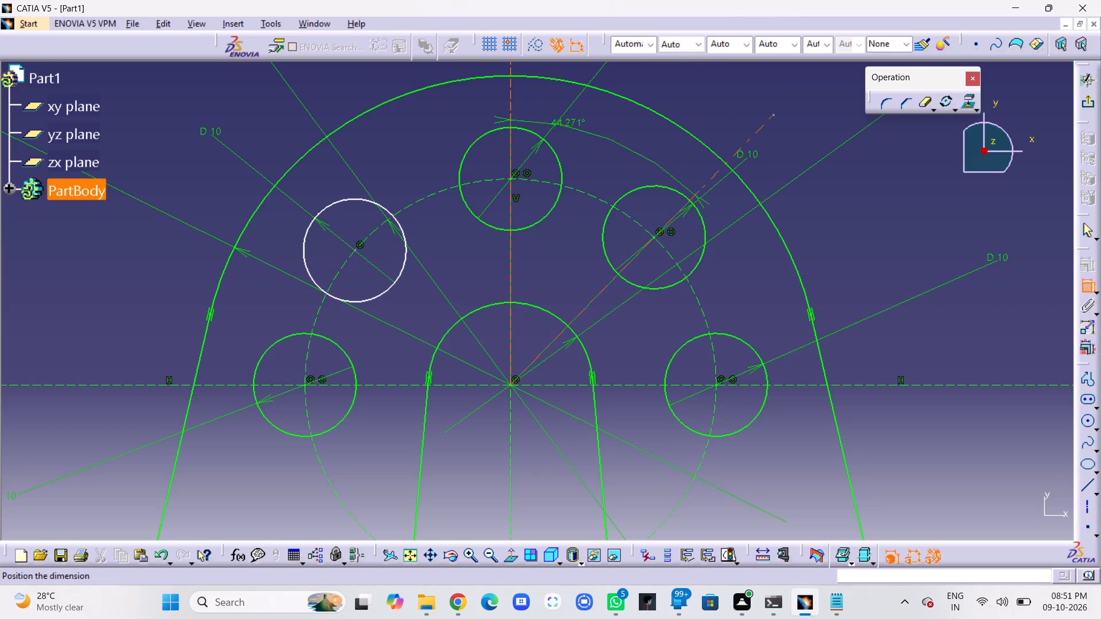
click(611, 132)
double_click(615, 130)
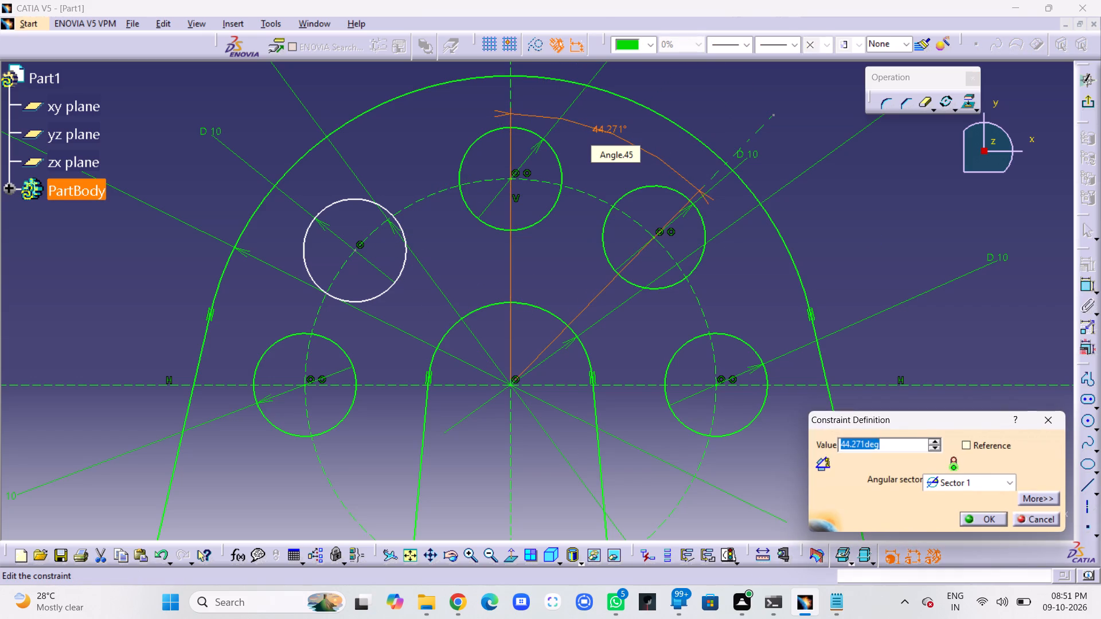
text(45)
key(Return)
click(764, 101)
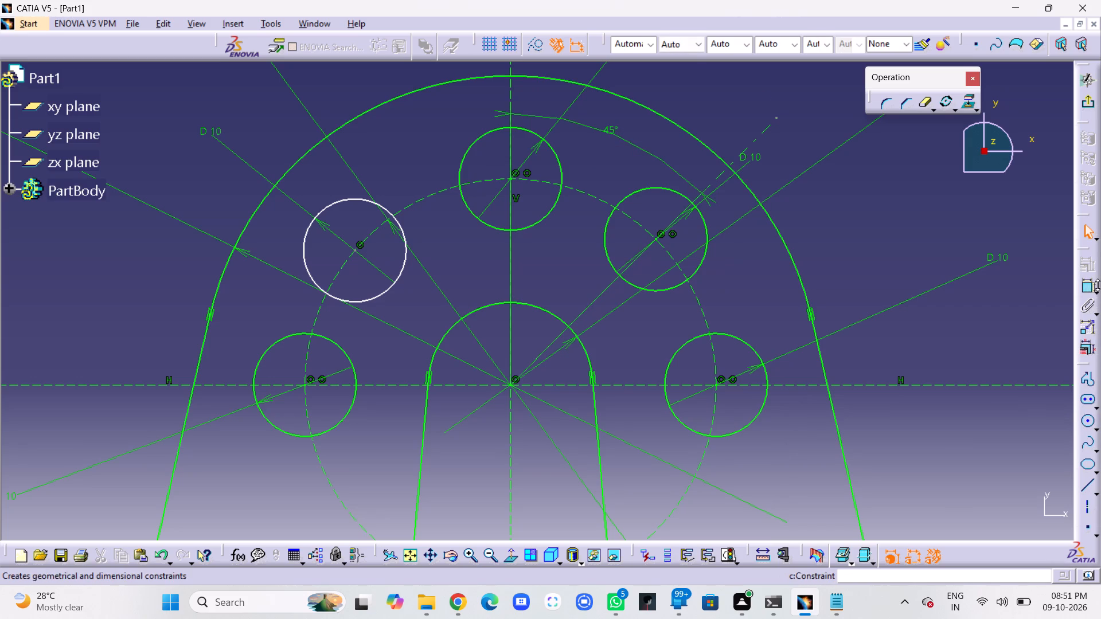
Draw an inclined axis about 34.5 mm long from the upper arcs' centre through the upper-left circle's centre.
click(1087, 507)
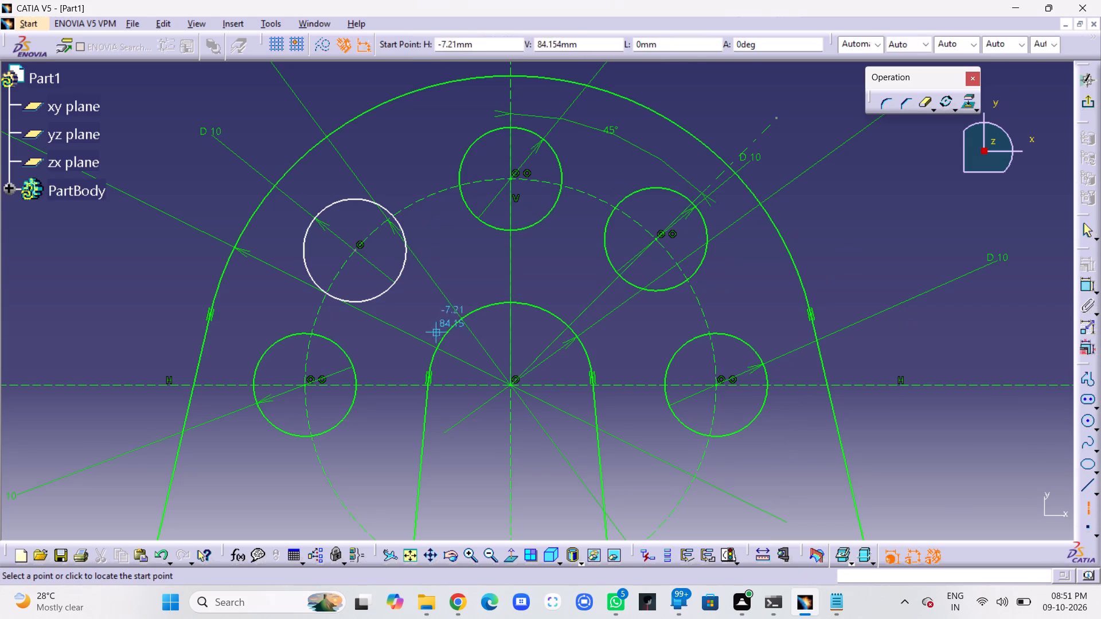
click(515, 386)
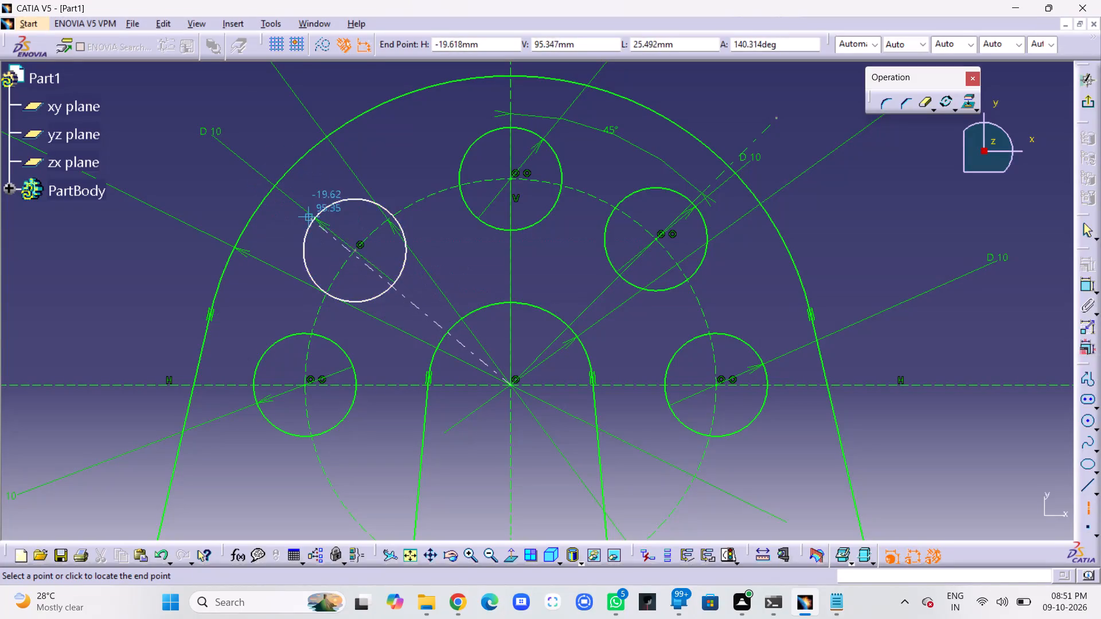
click(243, 151)
click(280, 130)
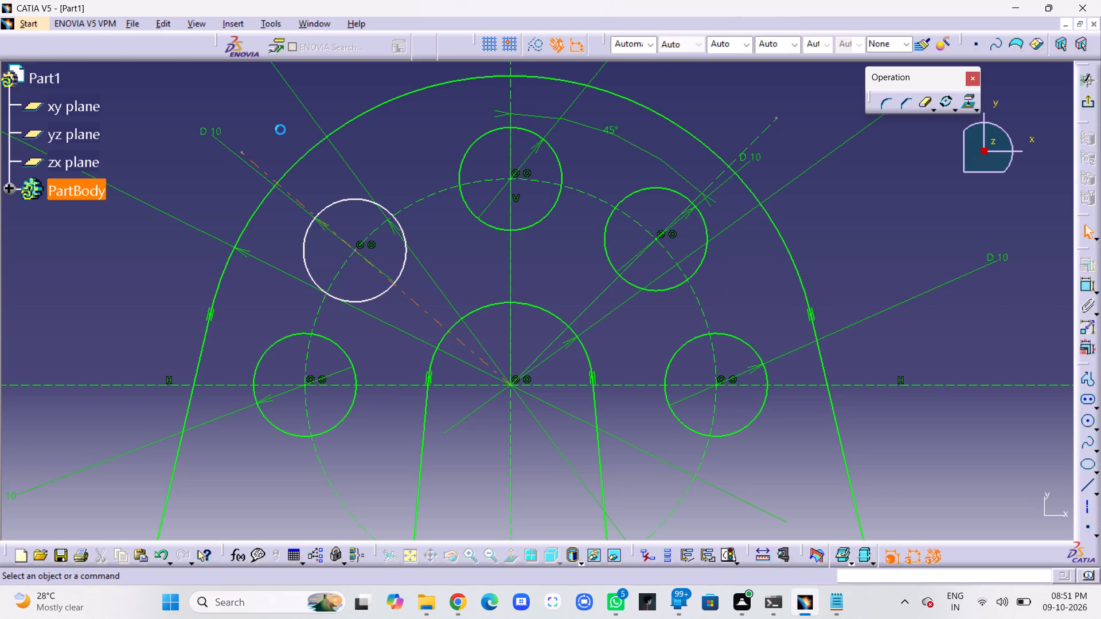
click(333, 202)
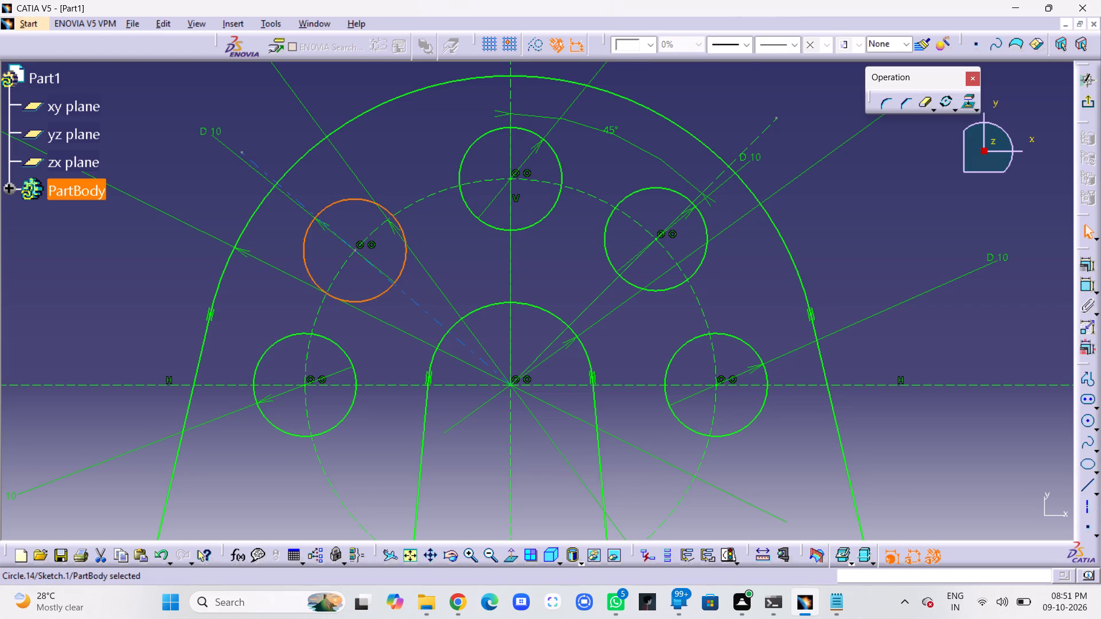
click(336, 255)
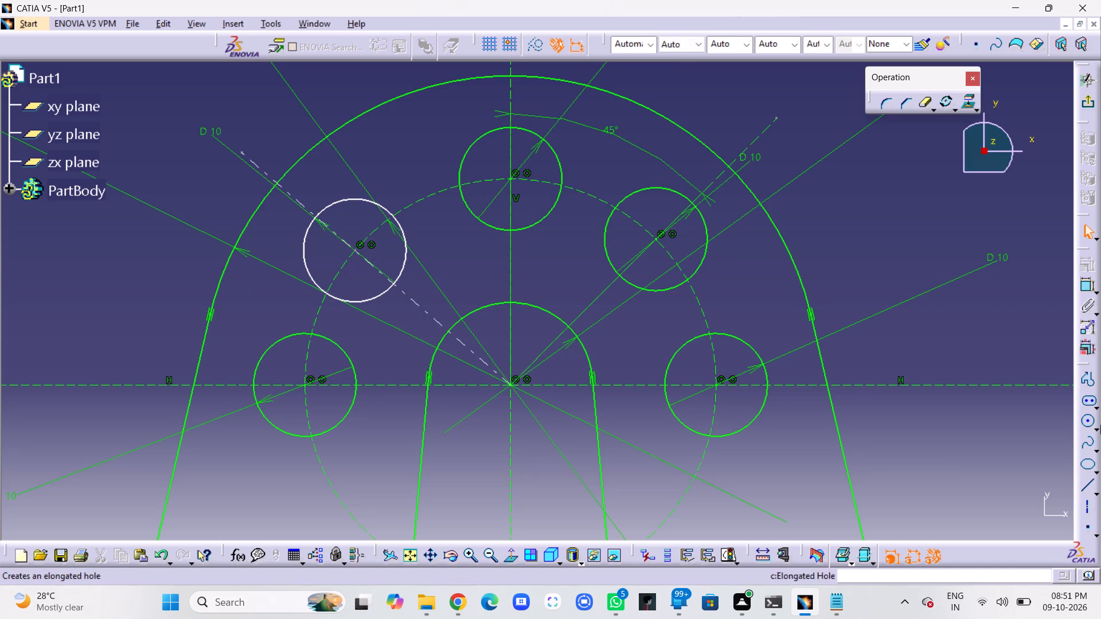
Dimension the angle between the upper-left inclined axis and the vertical axis, and set it to 45 degrees.
click(1087, 280)
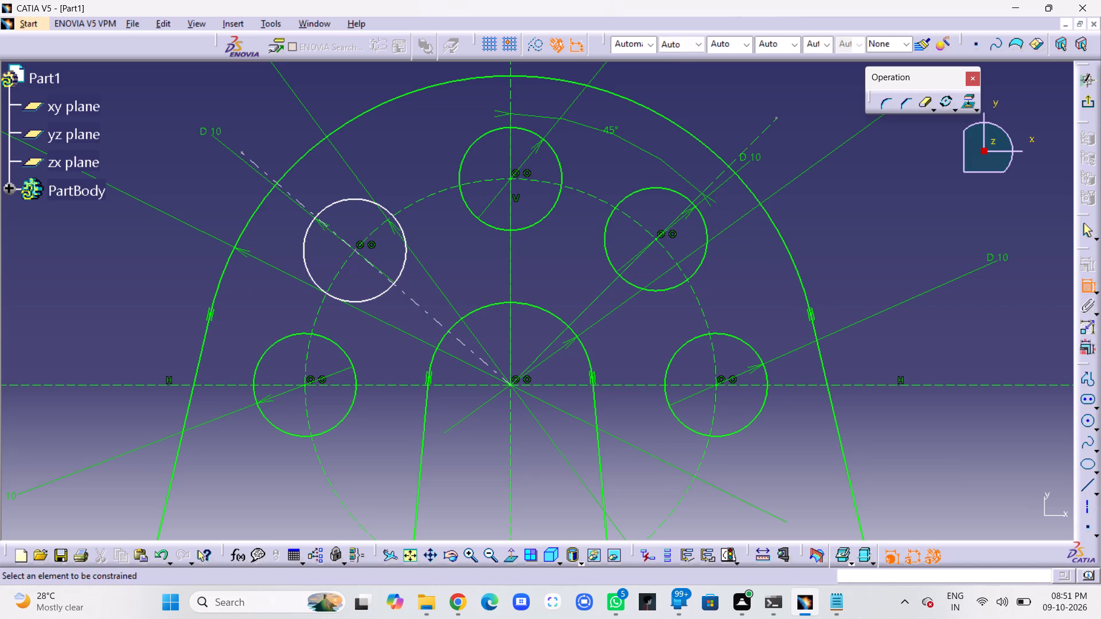
click(292, 197)
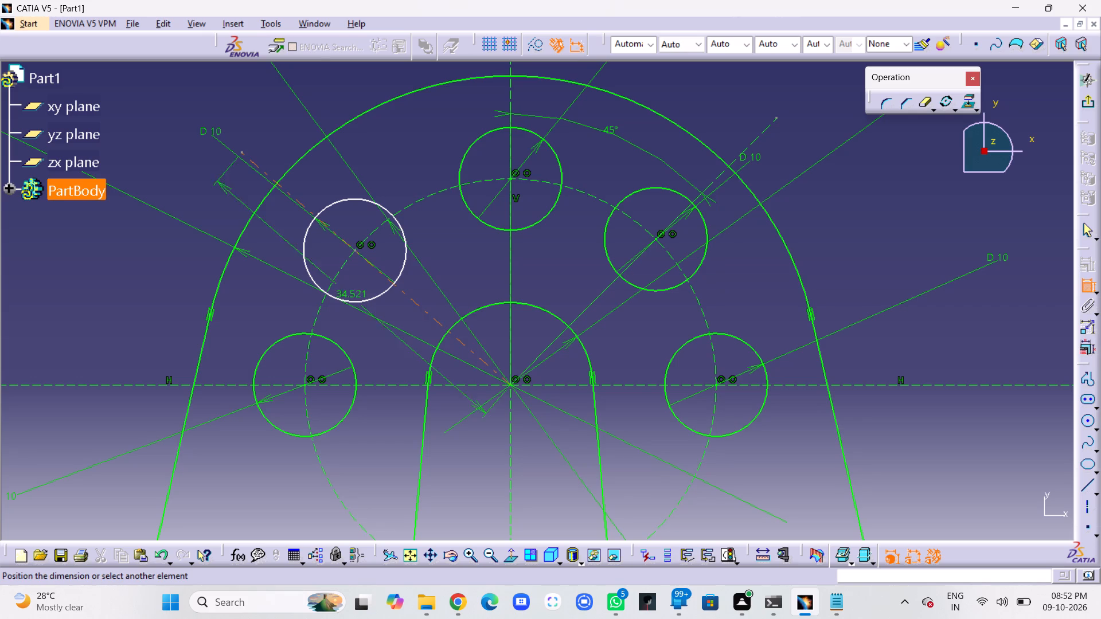
click(509, 96)
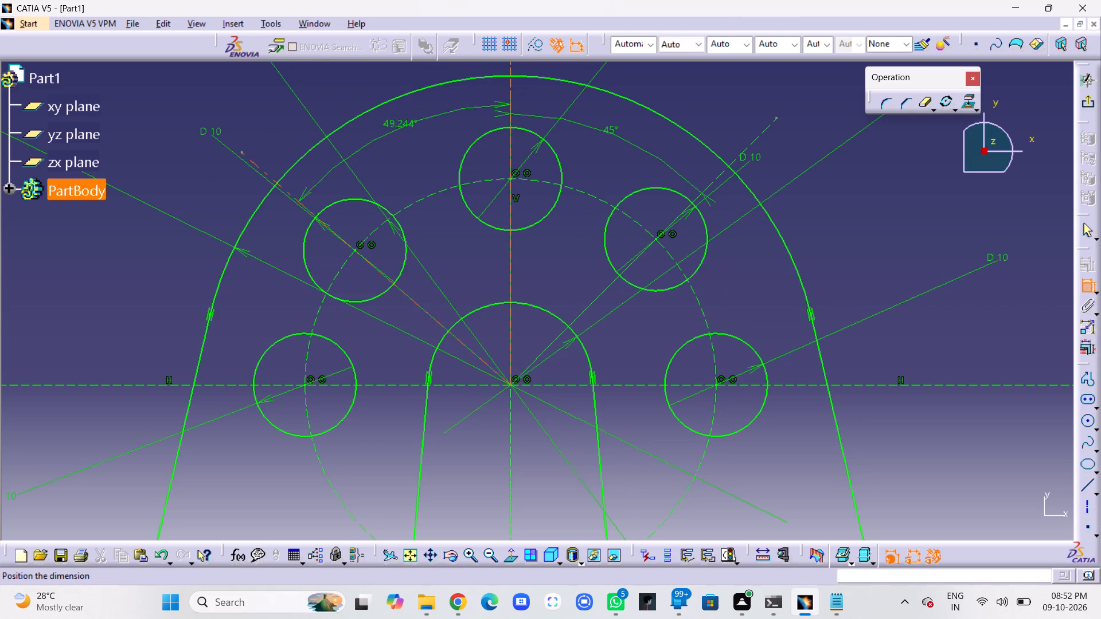
click(389, 136)
double_click(395, 130)
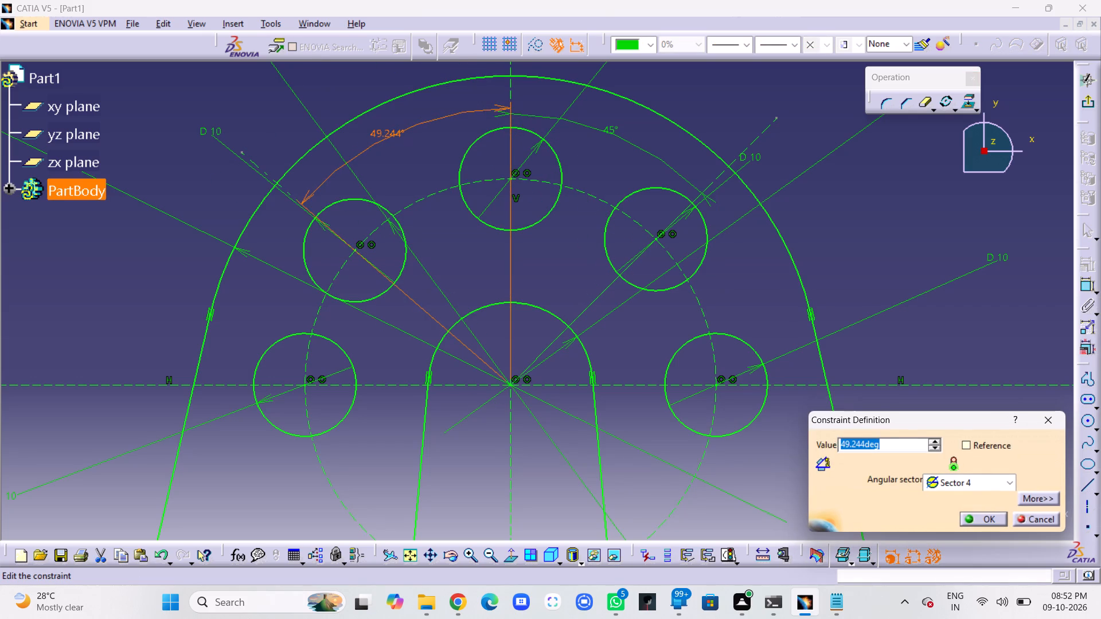
text(45)
key(Return)
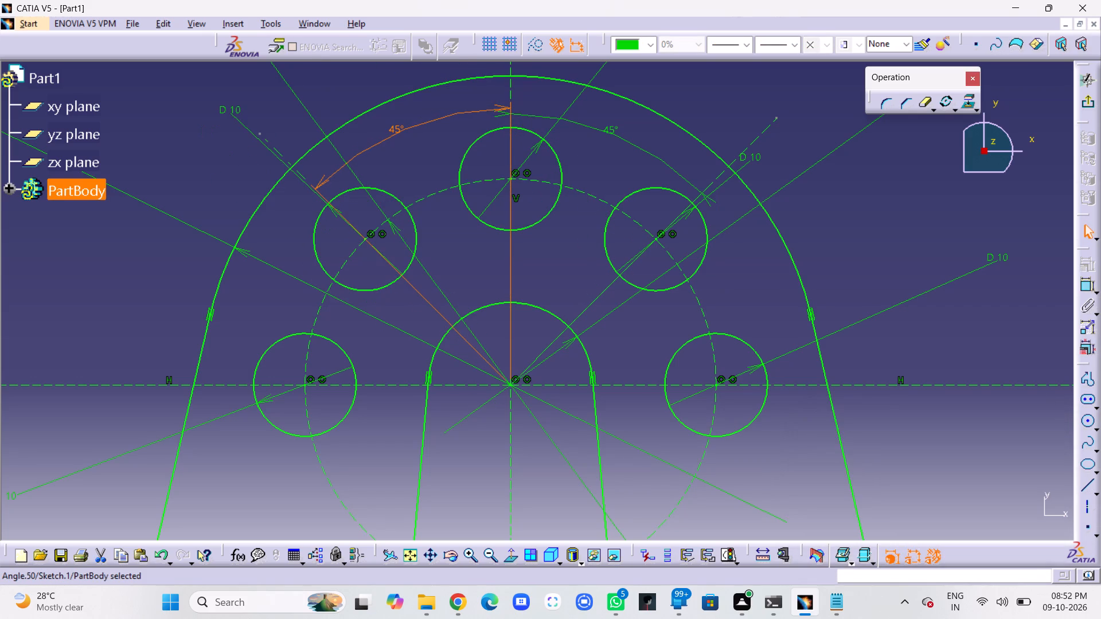
click(428, 126)
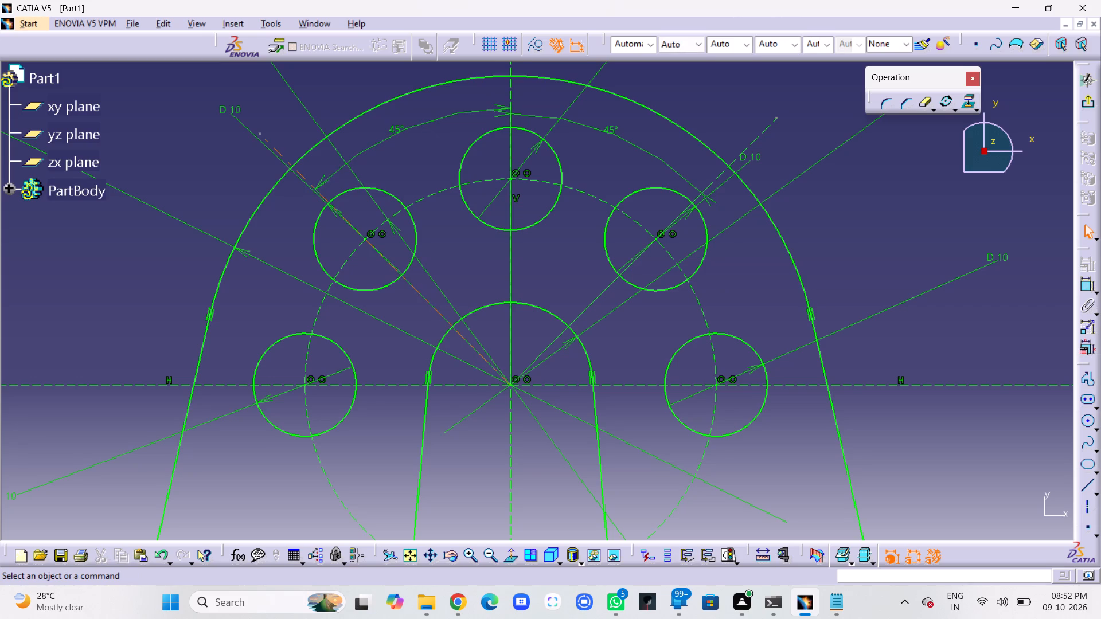
Reposition the upper-left 45° angle dimension in line with the upper-right one.
drag(439, 115, 438, 126)
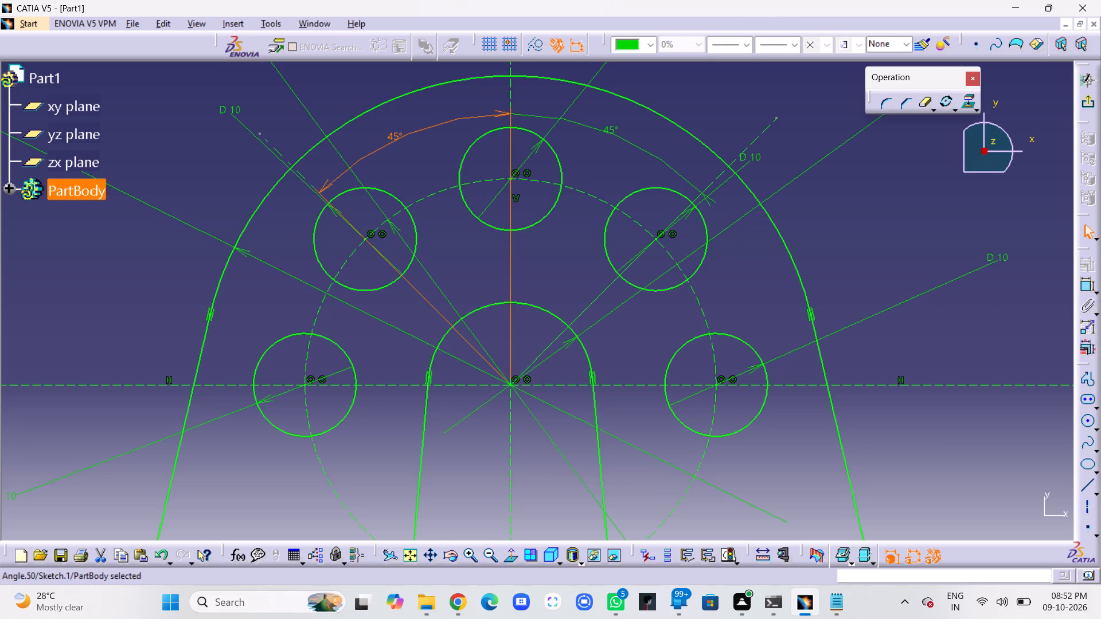
click(440, 112)
Examine the complete sketch, including both slot outlines, the five holes and their dimensions.
middle_drag(671, 121, 723, 325)
right_click(671, 121)
middle_drag(838, 397, 879, 296)
right_click(879, 296)
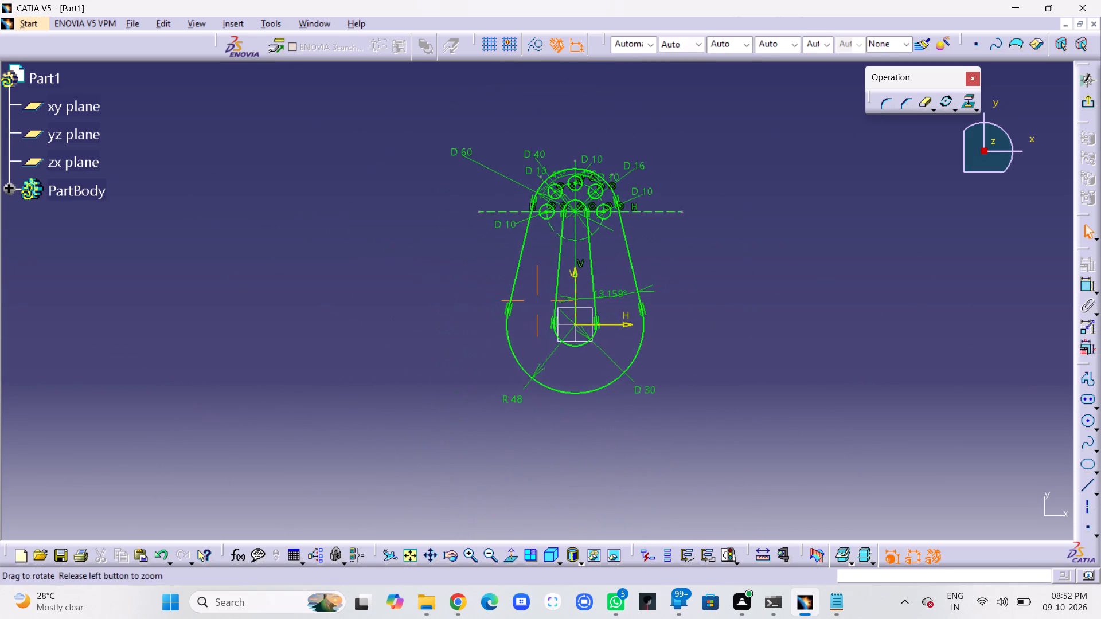
middle_drag(879, 296, 879, 254)
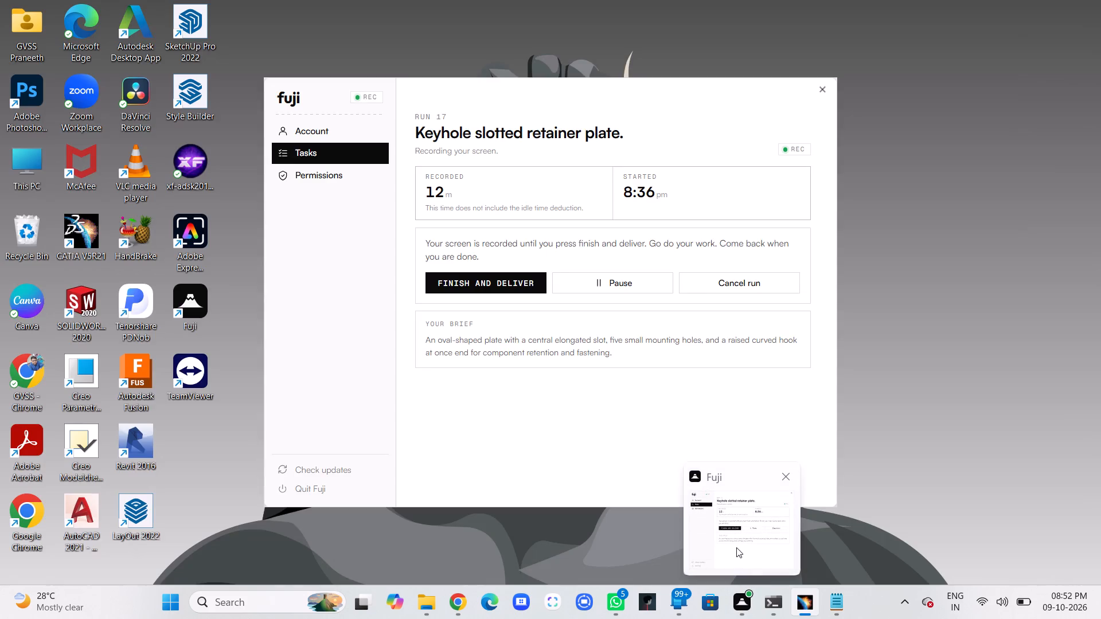
middle_drag(936, 221, 900, 271)
right_click(900, 271)
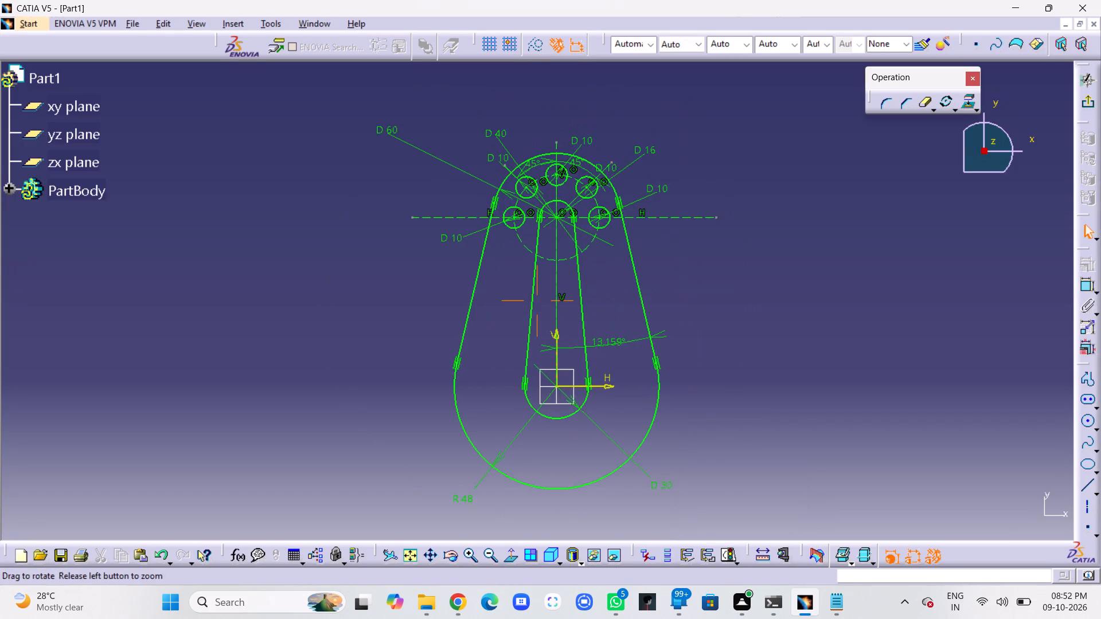
middle_drag(900, 271, 908, 245)
middle_drag(908, 245, 943, 245)
right_click(943, 220)
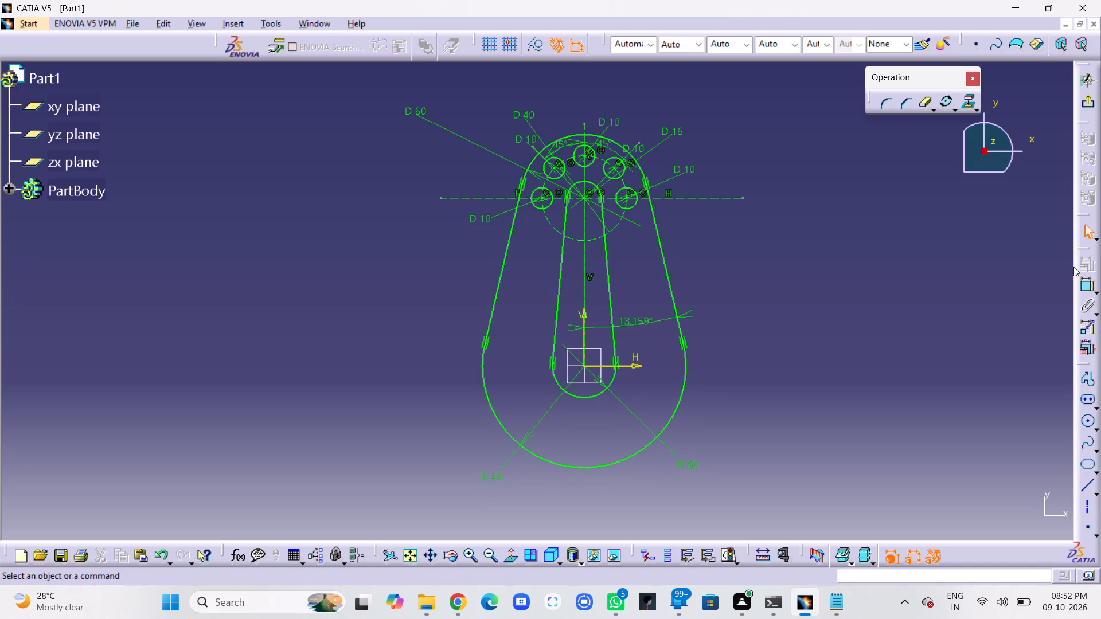
Exit the sketch and pad the plate profile 20 mm in the reversed direction.
click(1088, 98)
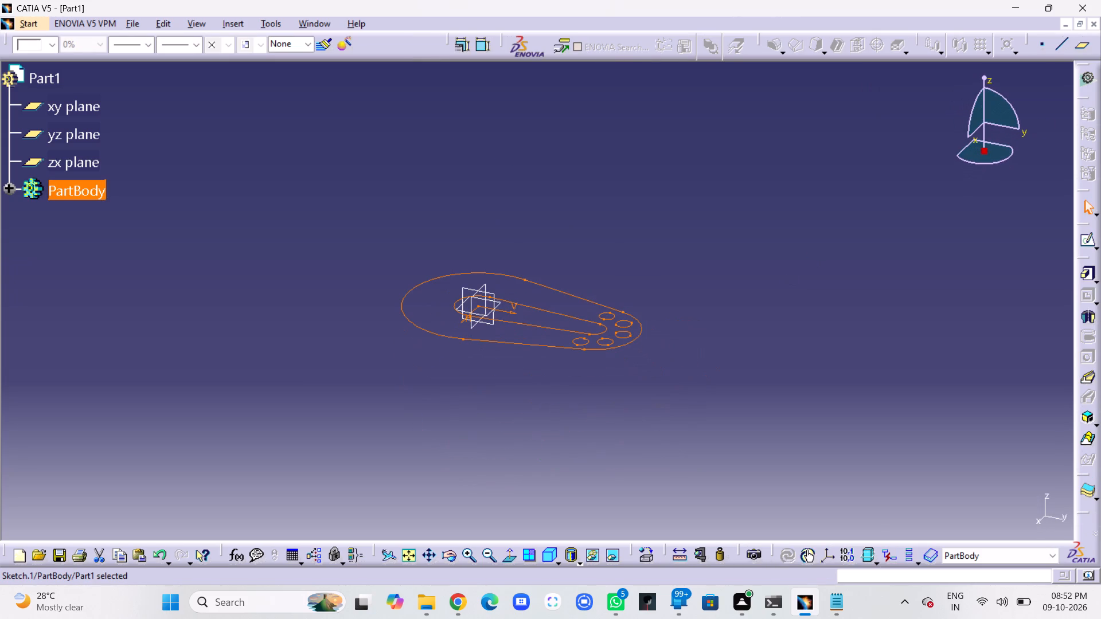
click(1086, 274)
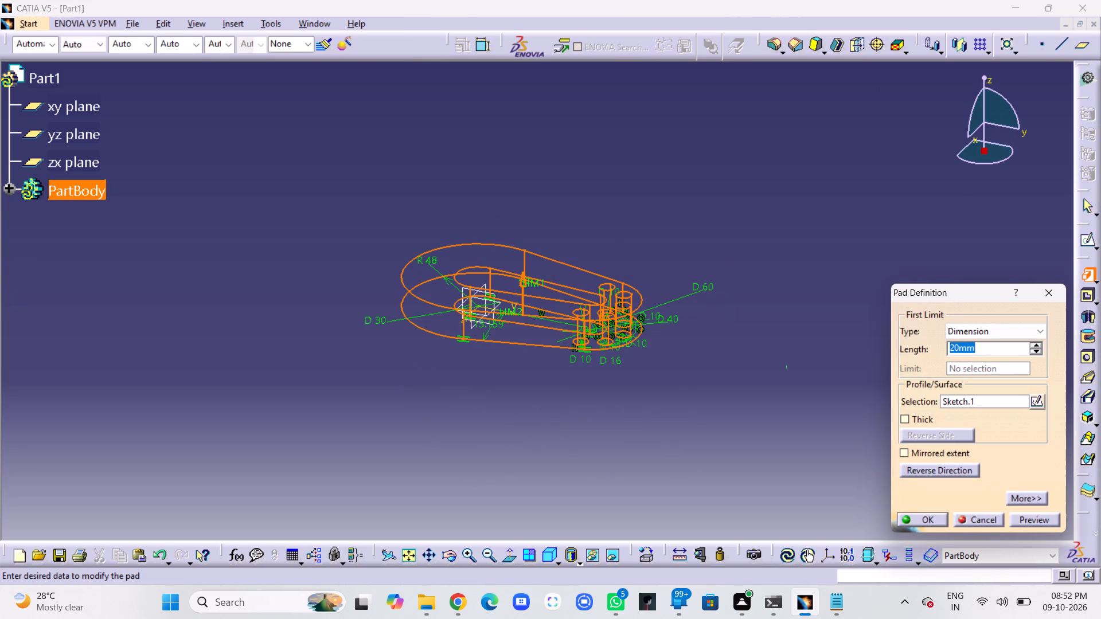
click(946, 469)
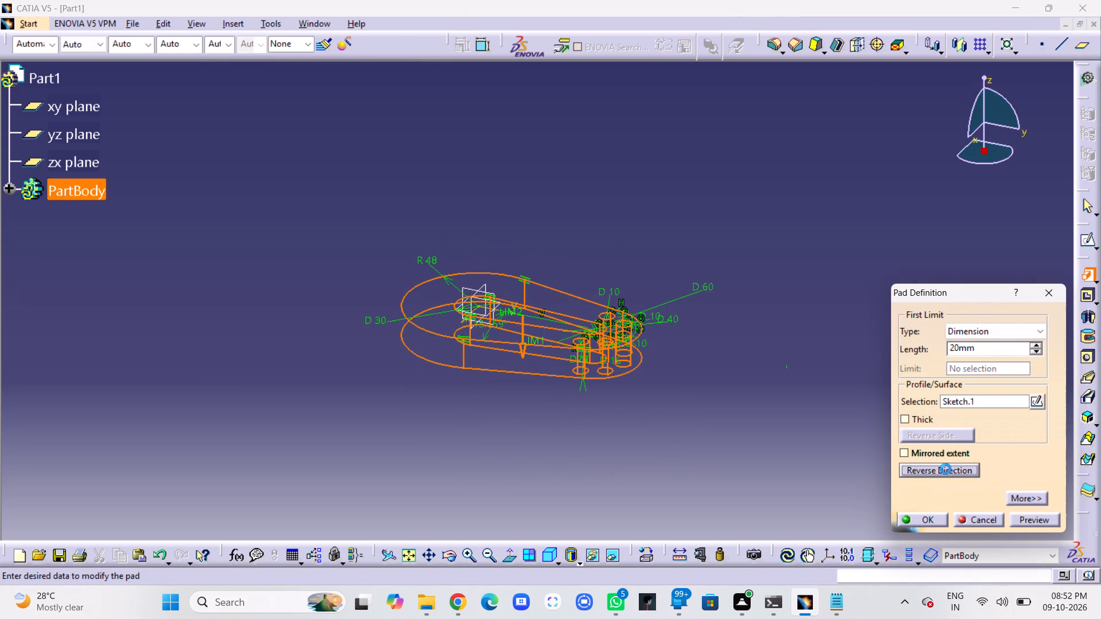
click(1032, 520)
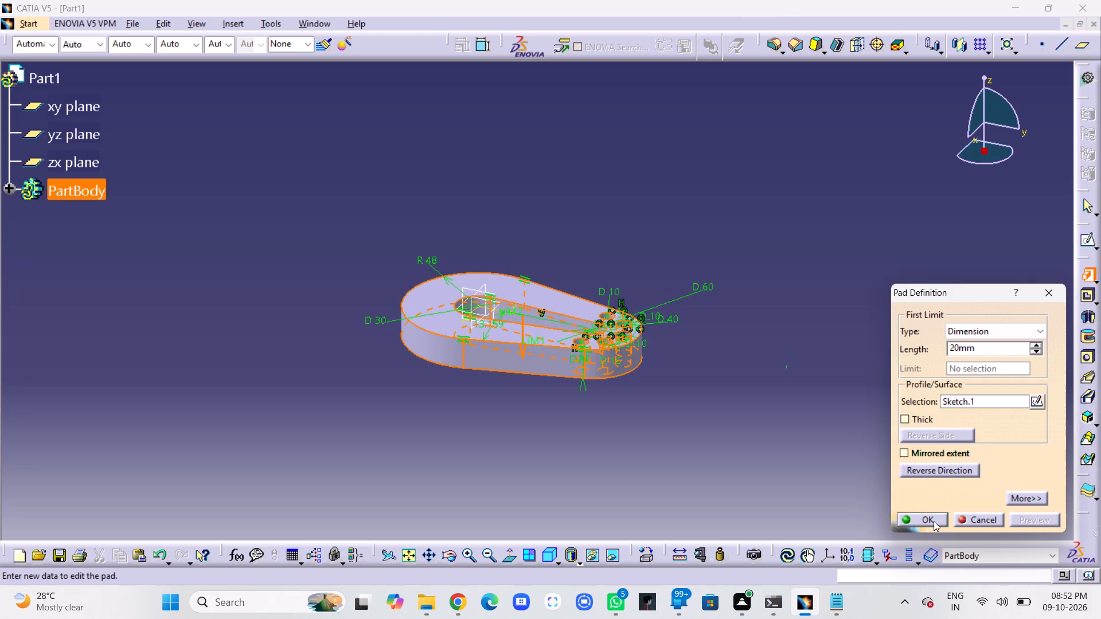
click(934, 521)
click(770, 425)
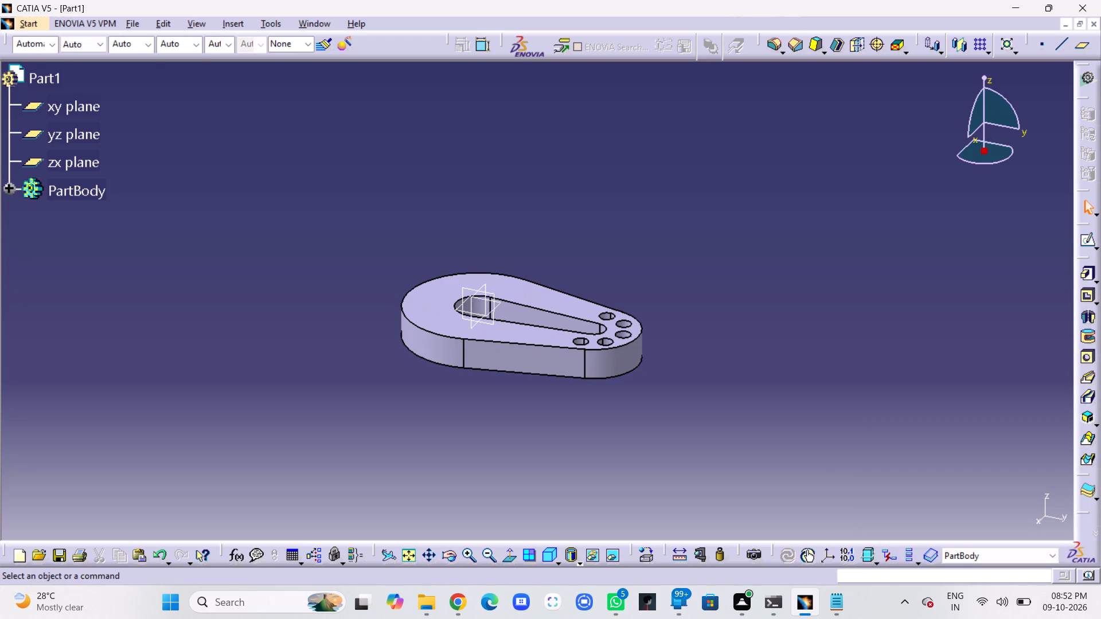
Start a sketch on the plate's top face and draw a circle centred on the origin inside the large rounded end.
click(437, 303)
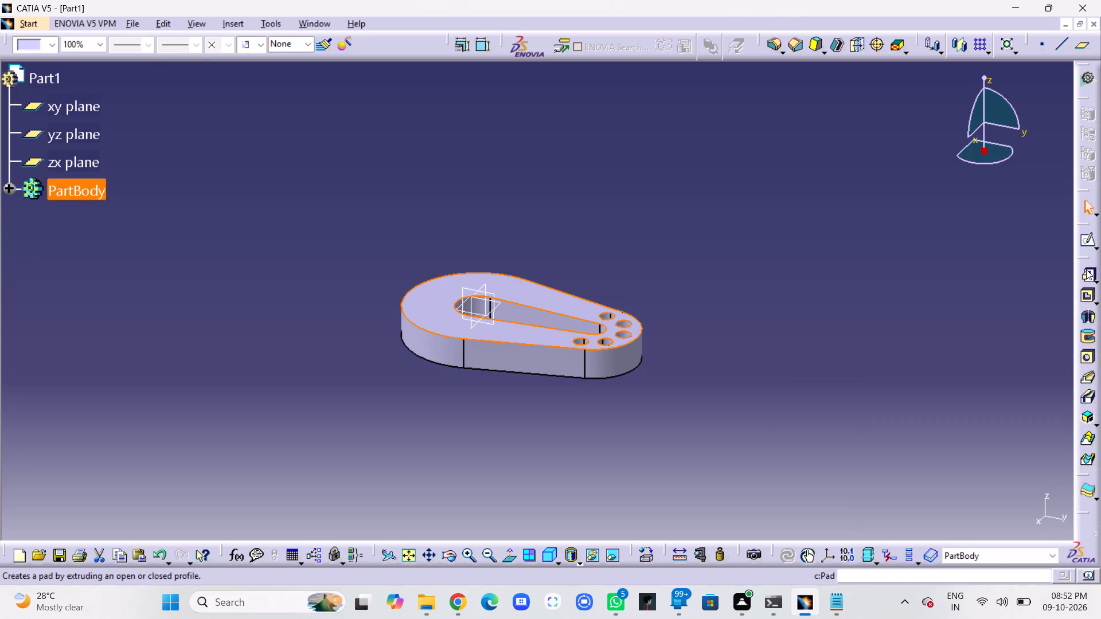
click(1083, 238)
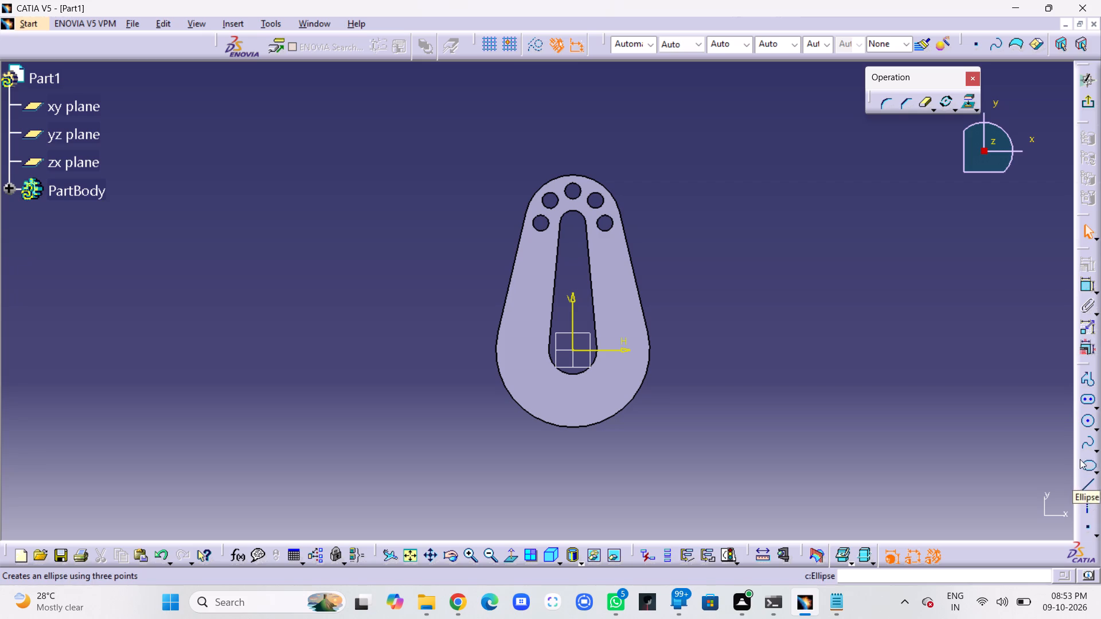
click(1087, 419)
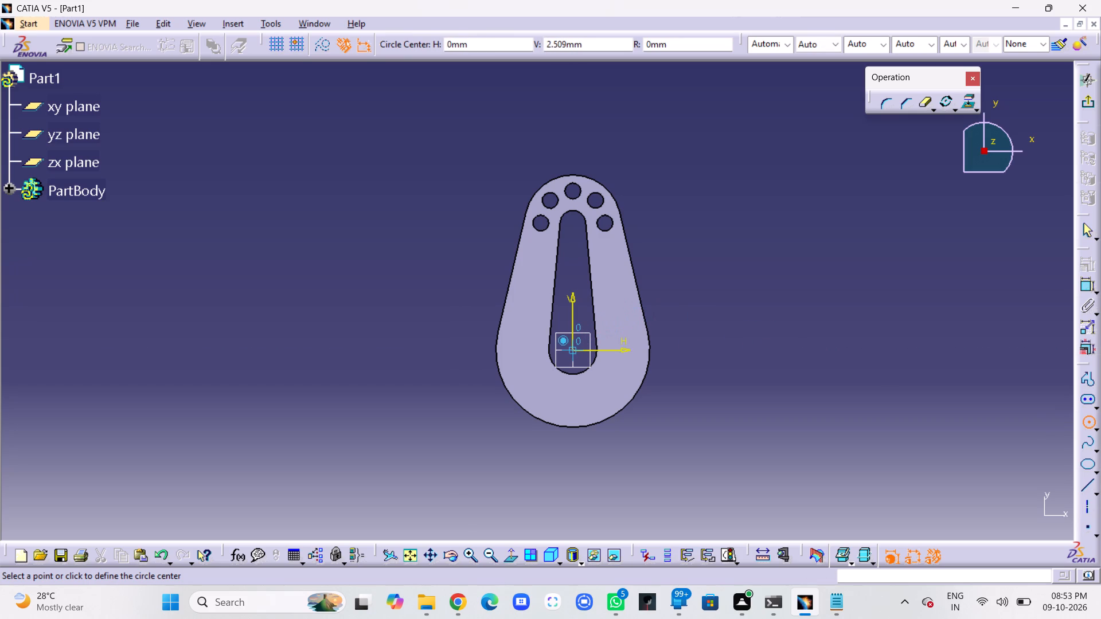
click(573, 350)
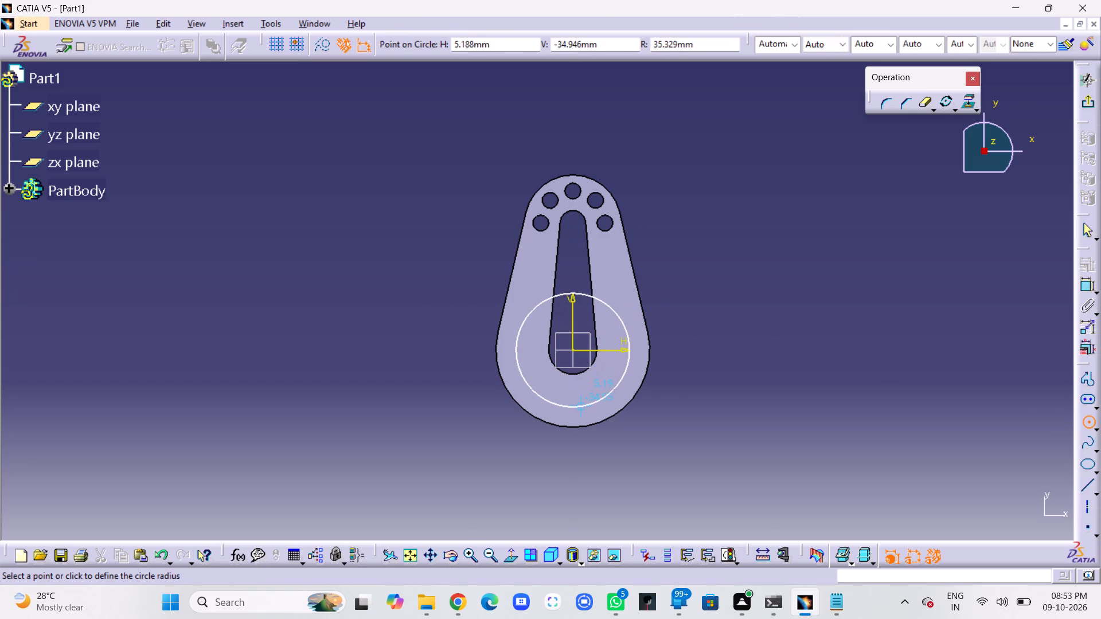
click(582, 410)
Constrain the circle to be coincident with the outer arc edge of the plate's large rounded end.
click(589, 404)
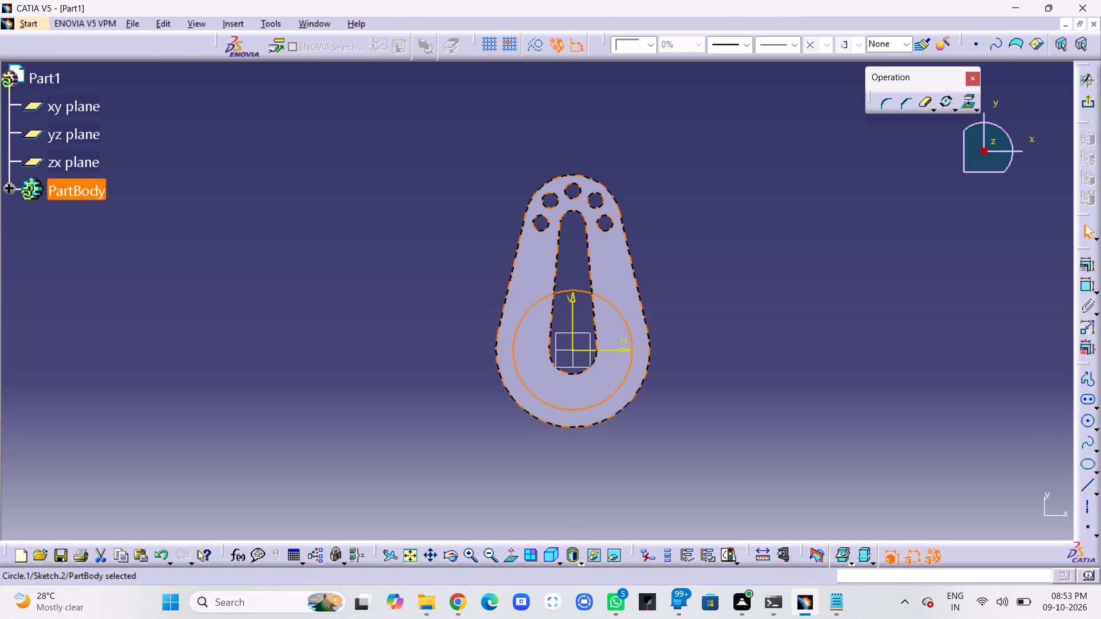
ctrl+click(585, 425)
click(1083, 267)
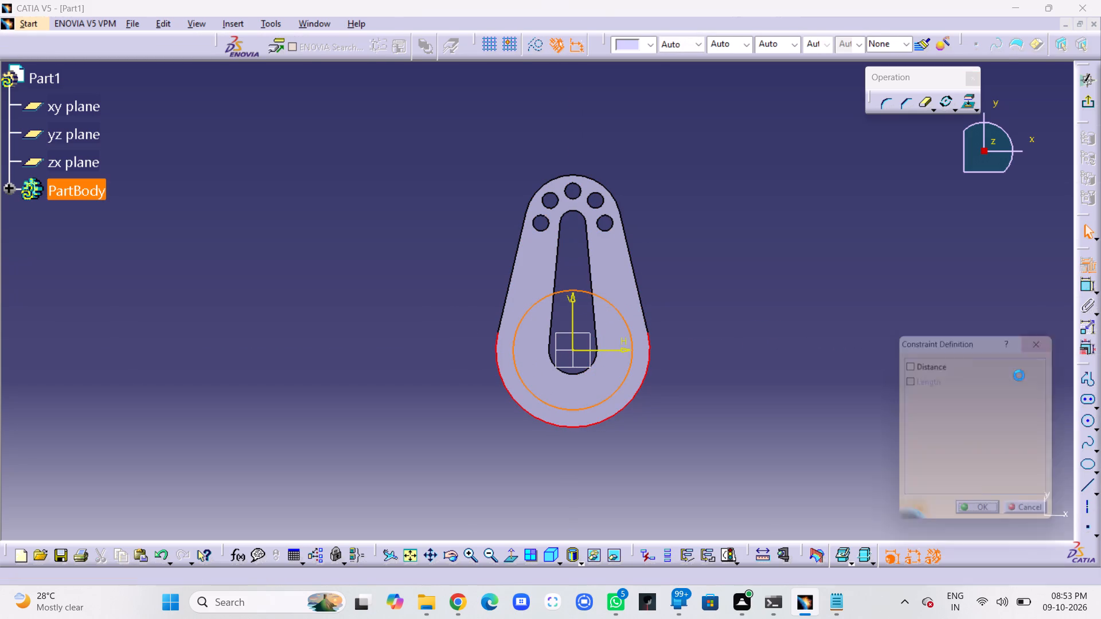
click(1035, 382)
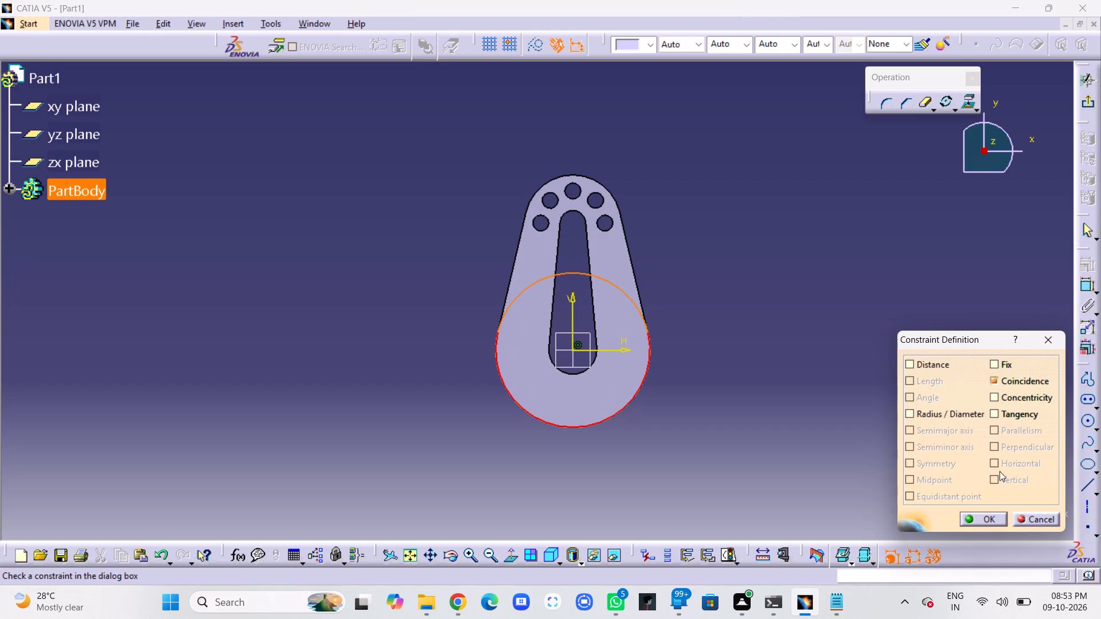
click(987, 519)
click(805, 378)
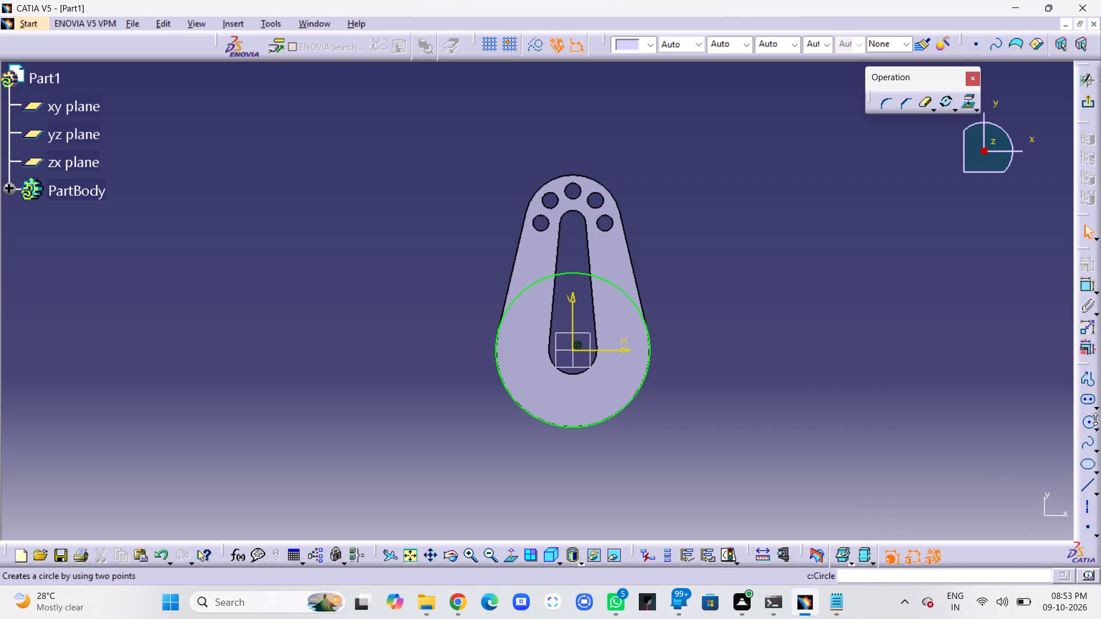
Draw a second, smaller circle centred on the origin and dimension its diameter to 74 mm.
click(1088, 419)
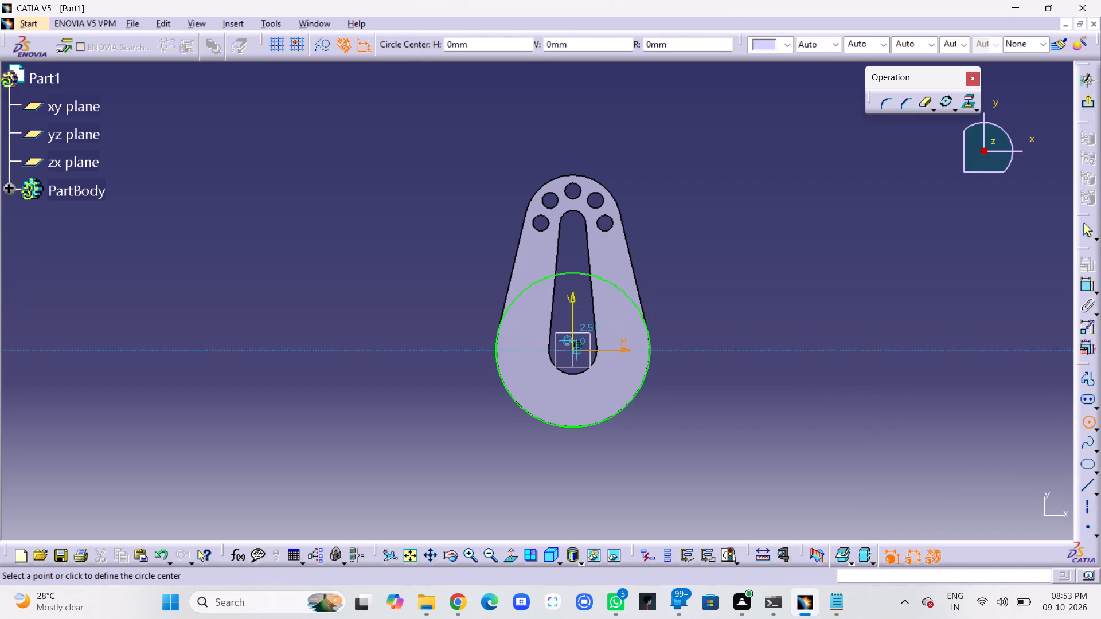
click(571, 350)
click(577, 408)
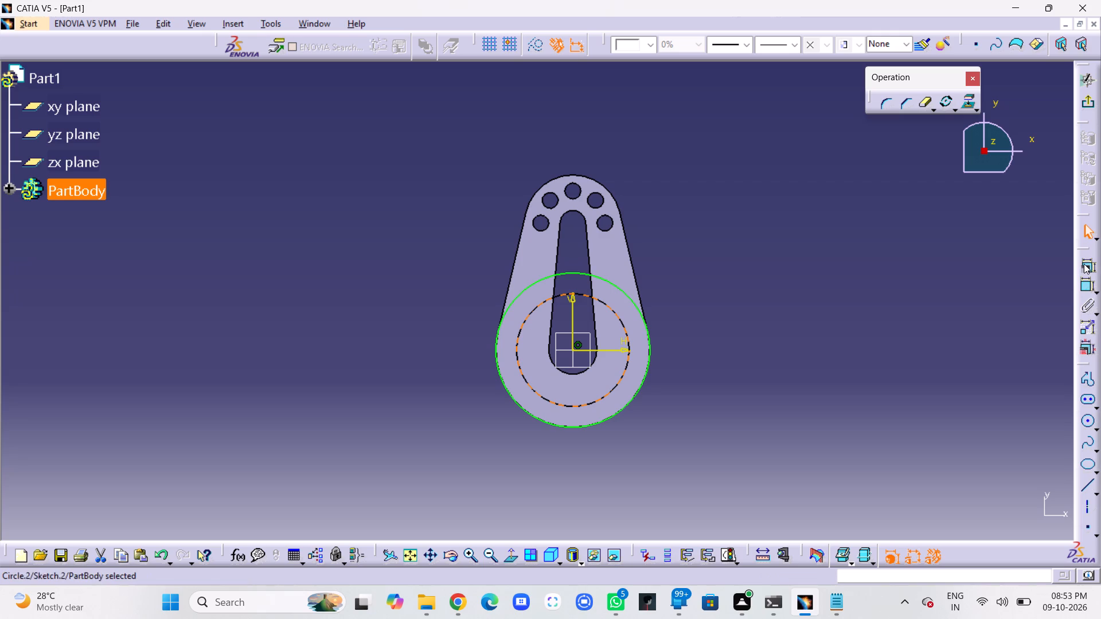
click(1084, 290)
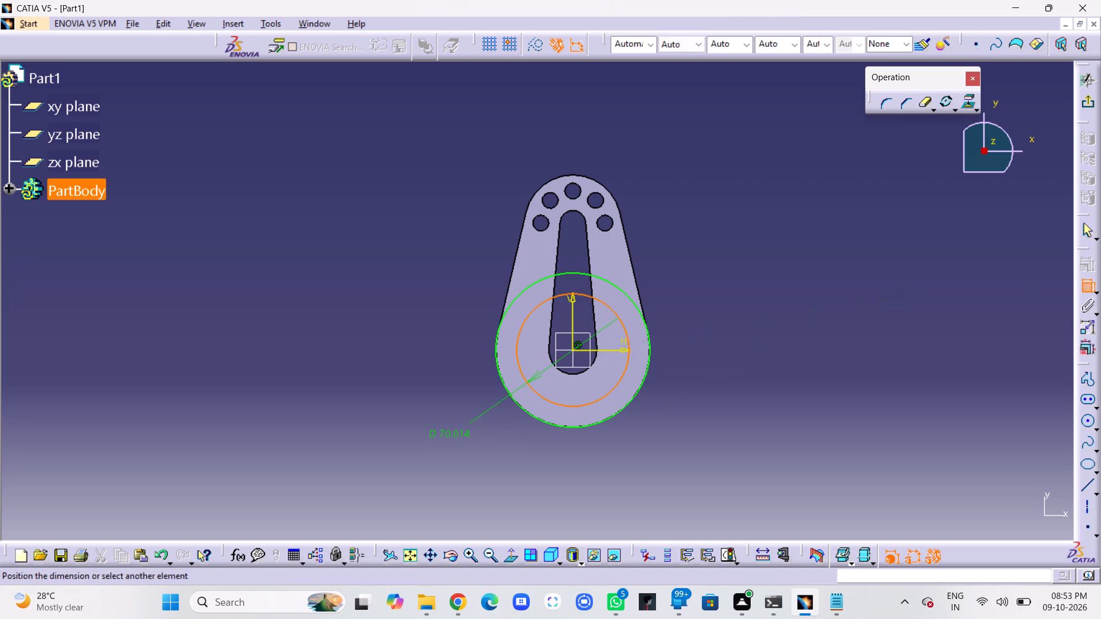
click(451, 436)
double_click(453, 433)
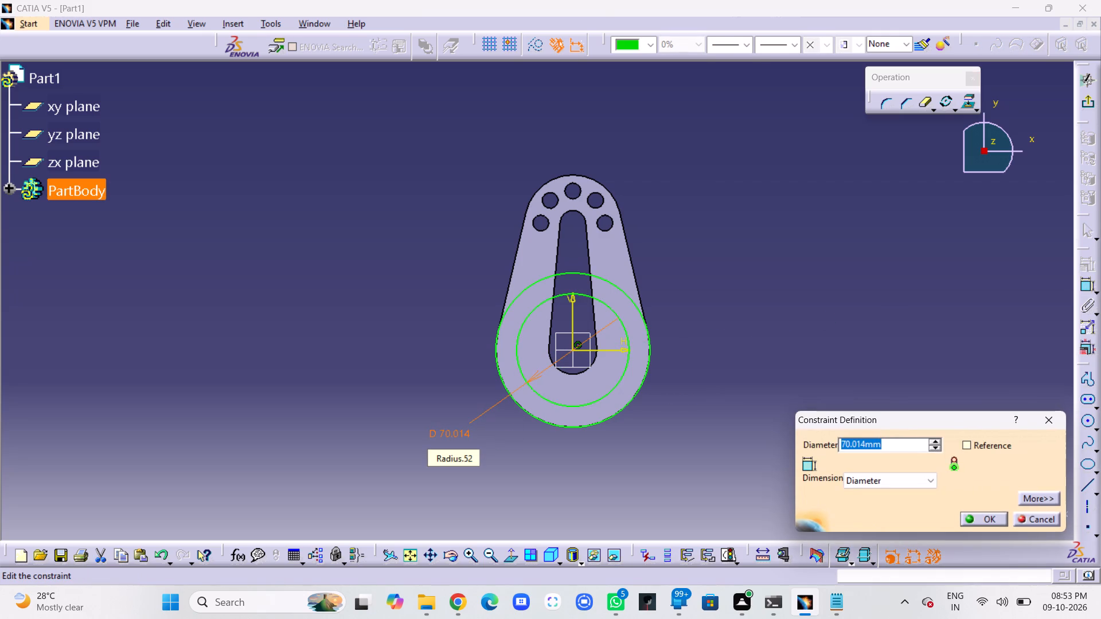
text(74)
key(Return)
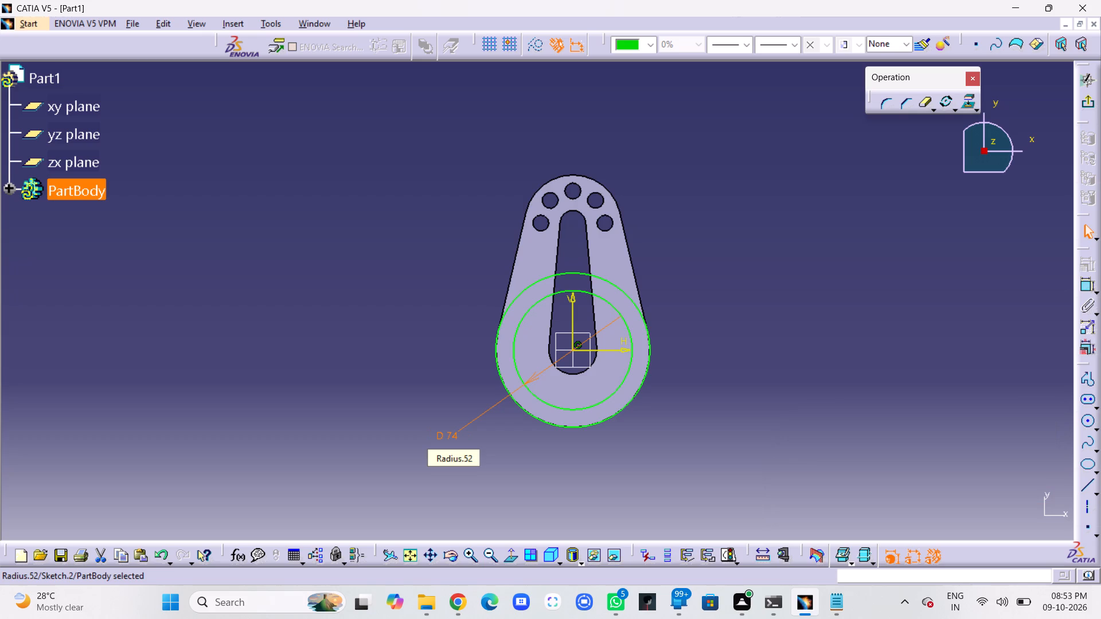
click(805, 375)
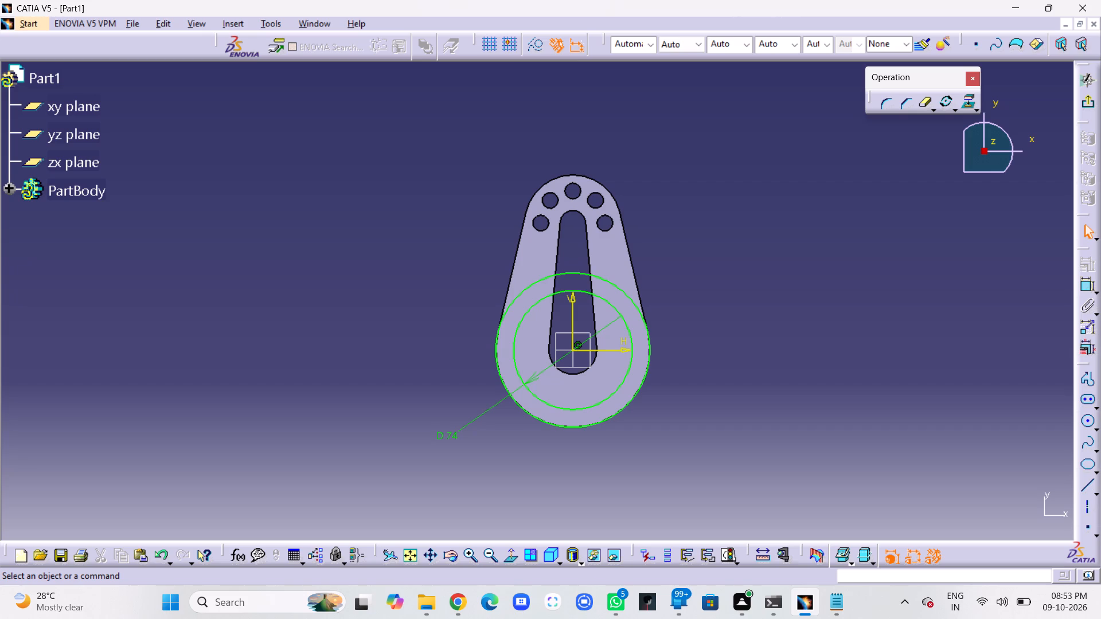
Draw a circle centred on the lowest point of the 74 mm circle and dimension its diameter to 32 mm.
click(1088, 425)
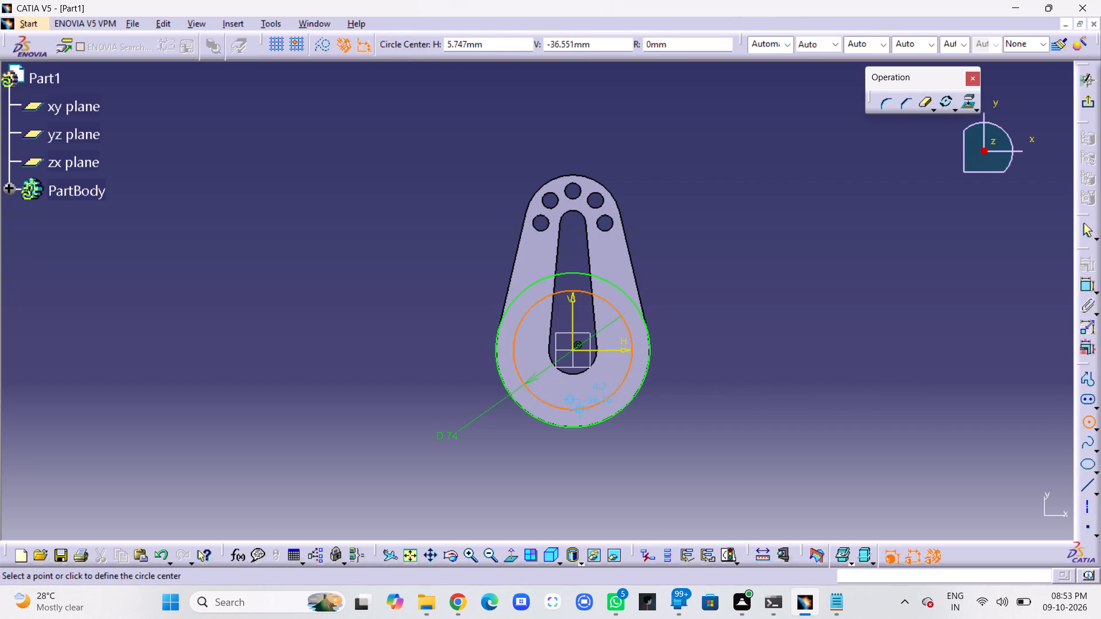
click(574, 411)
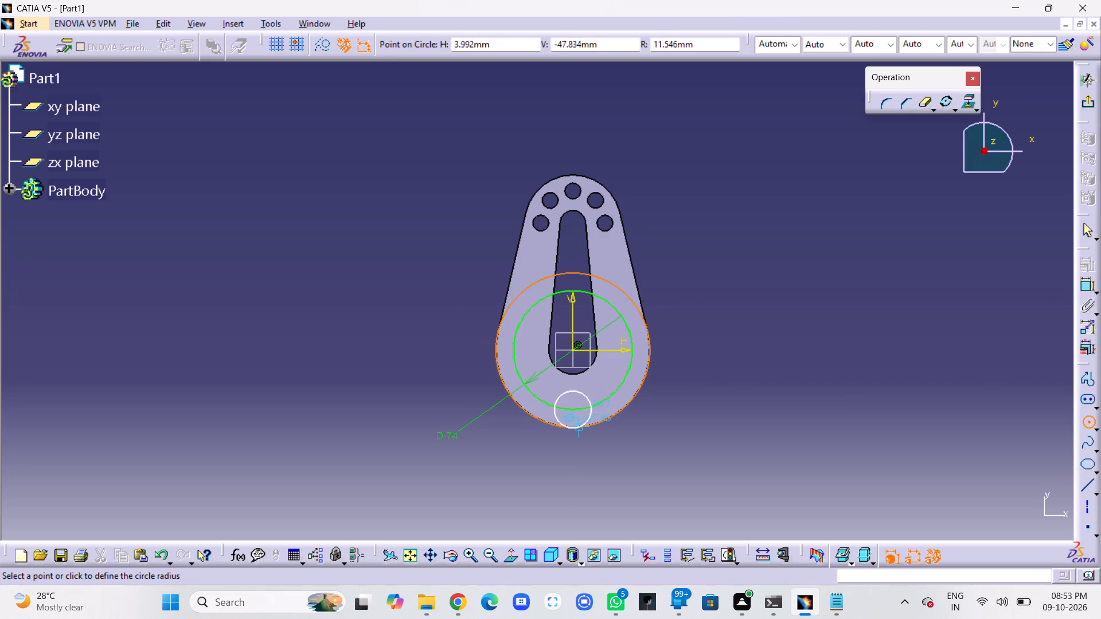
click(580, 438)
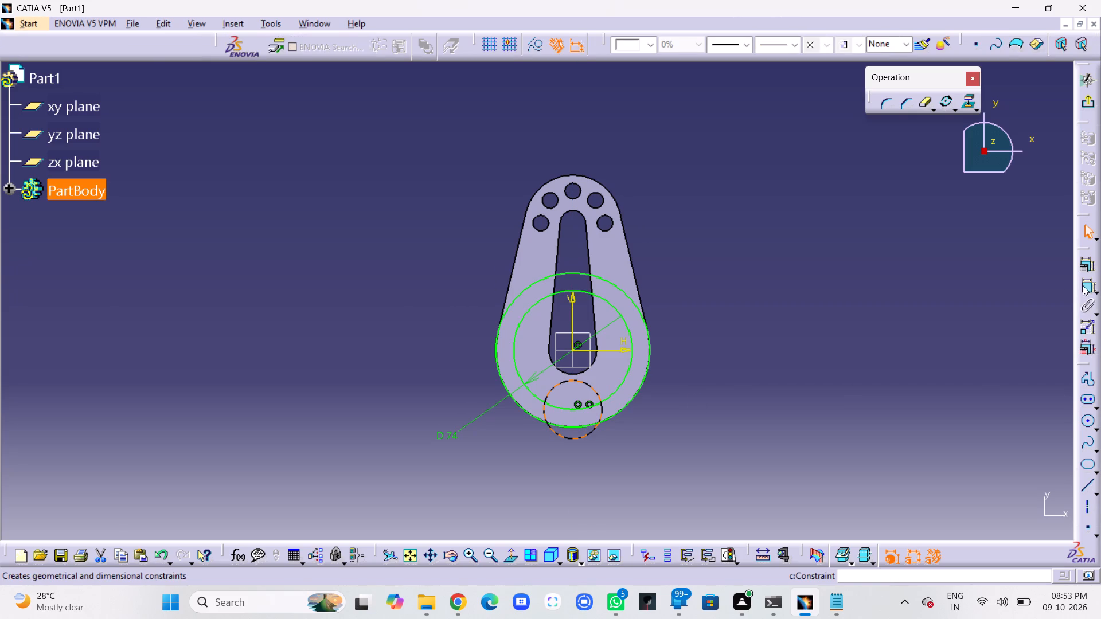
click(1085, 284)
click(654, 451)
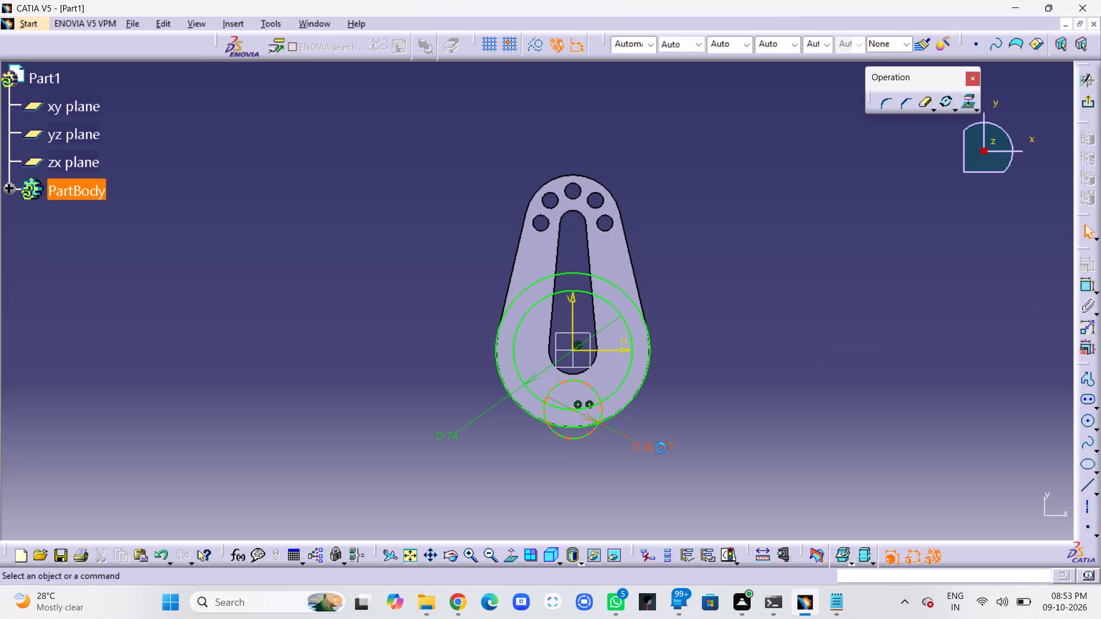
double_click(662, 447)
text(32)
key(Return)
click(923, 417)
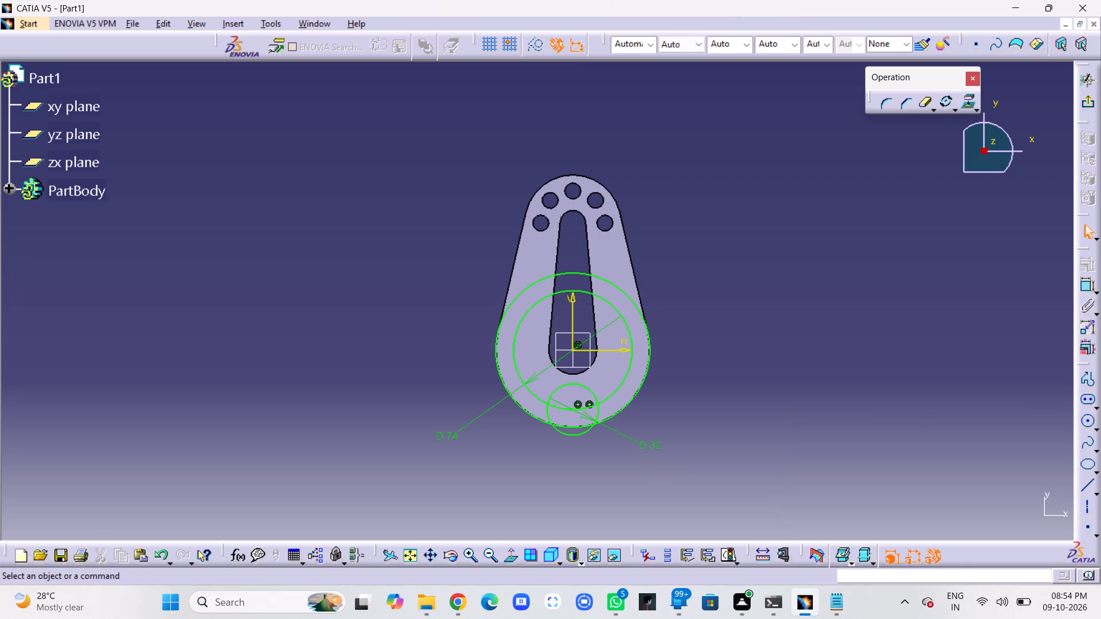
Draw a horizontal line through the origin, extending past both sides of the outer circle.
click(1092, 481)
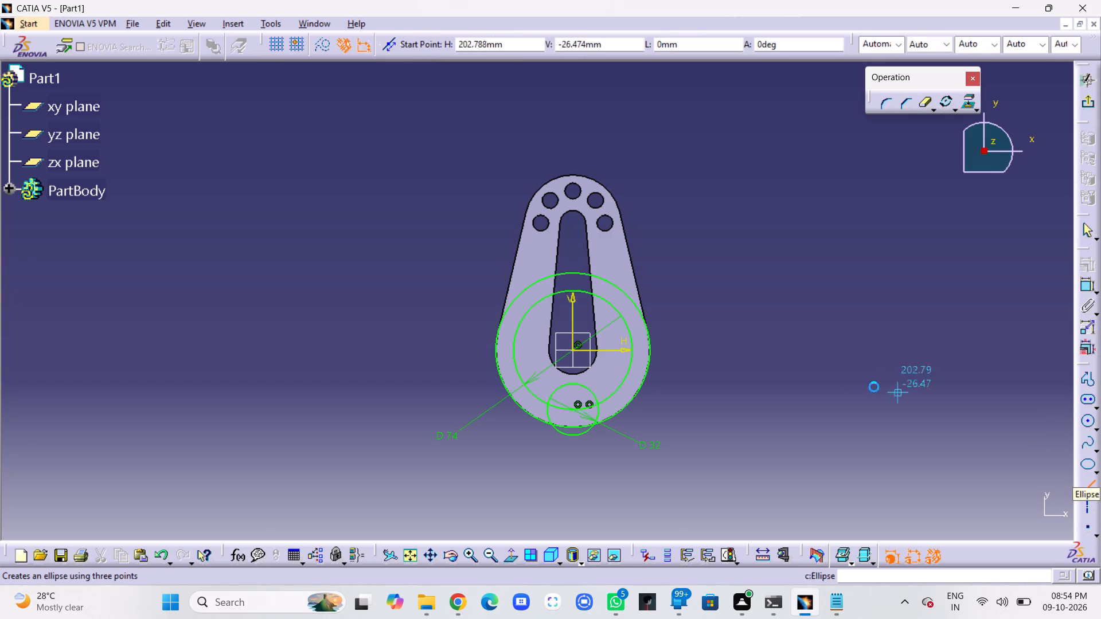
click(689, 349)
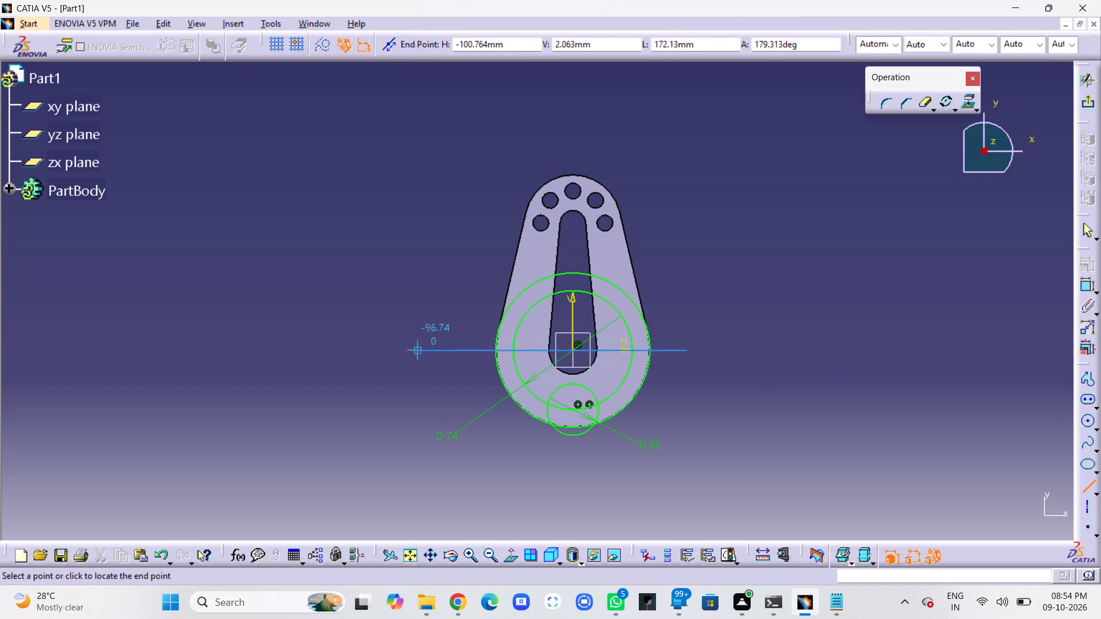
click(450, 350)
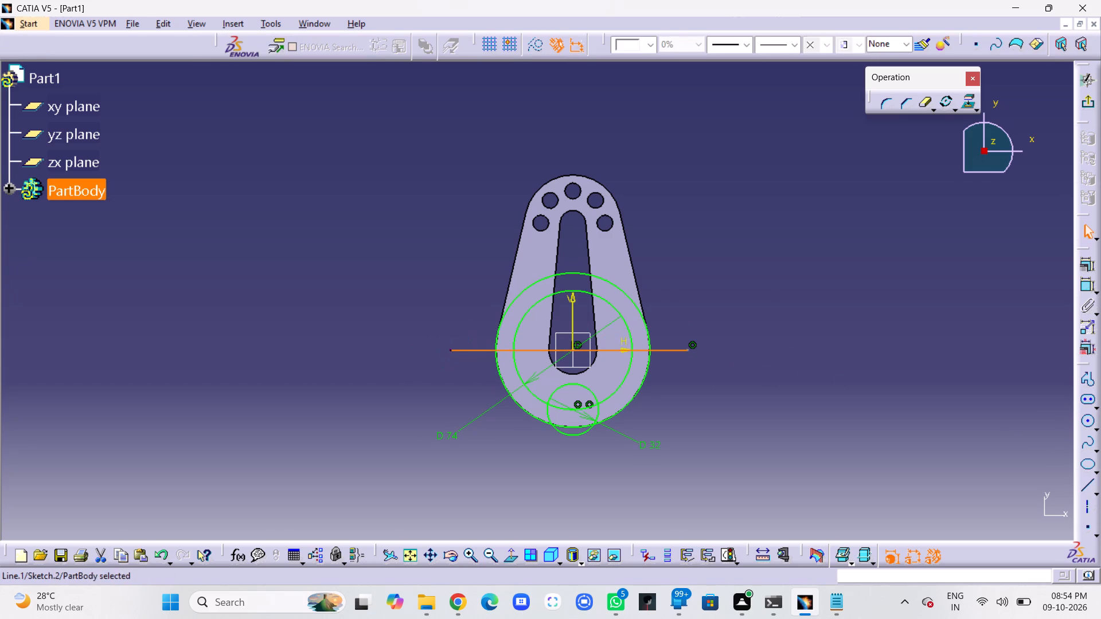
click(447, 305)
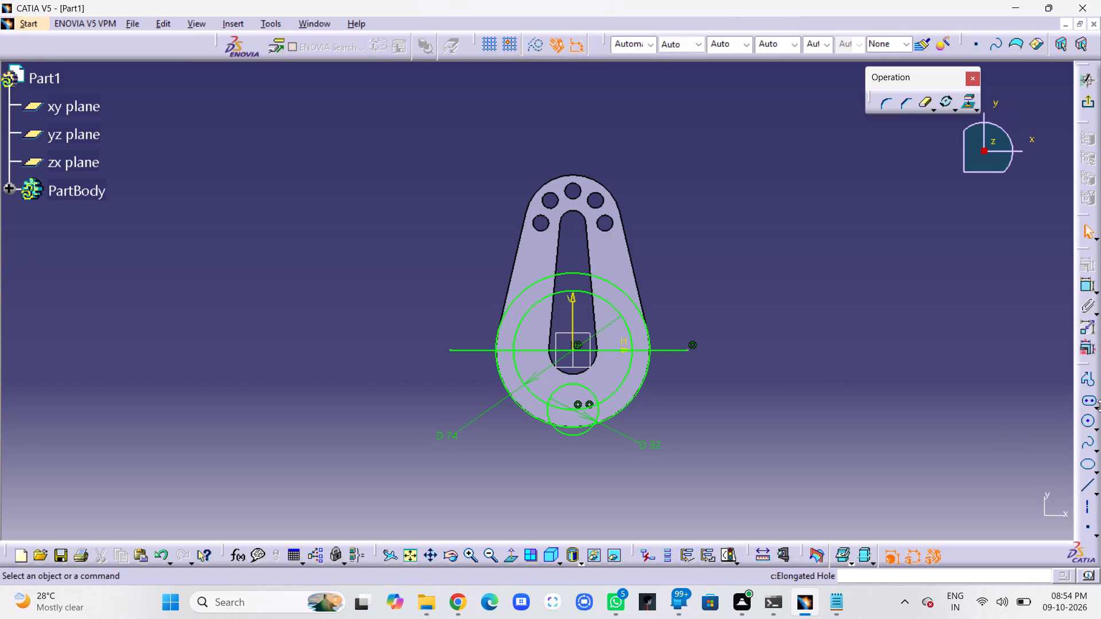
Trim away the upper halves of both concentric circles, the line's outer ends and its middle portion, using Quick Trim.
double_click(926, 103)
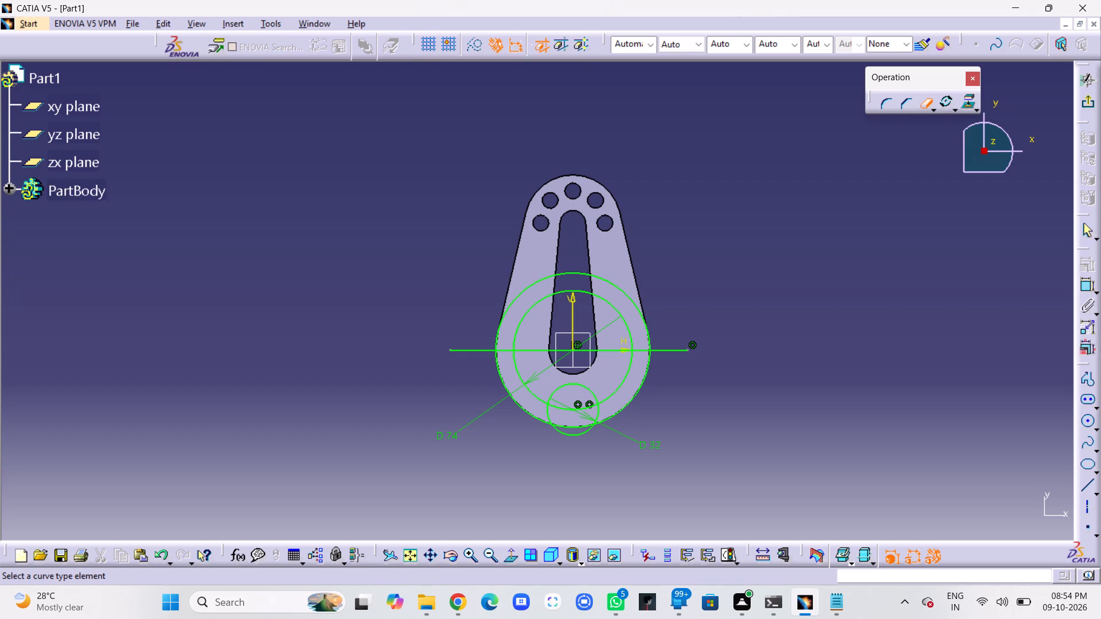
click(607, 284)
click(595, 298)
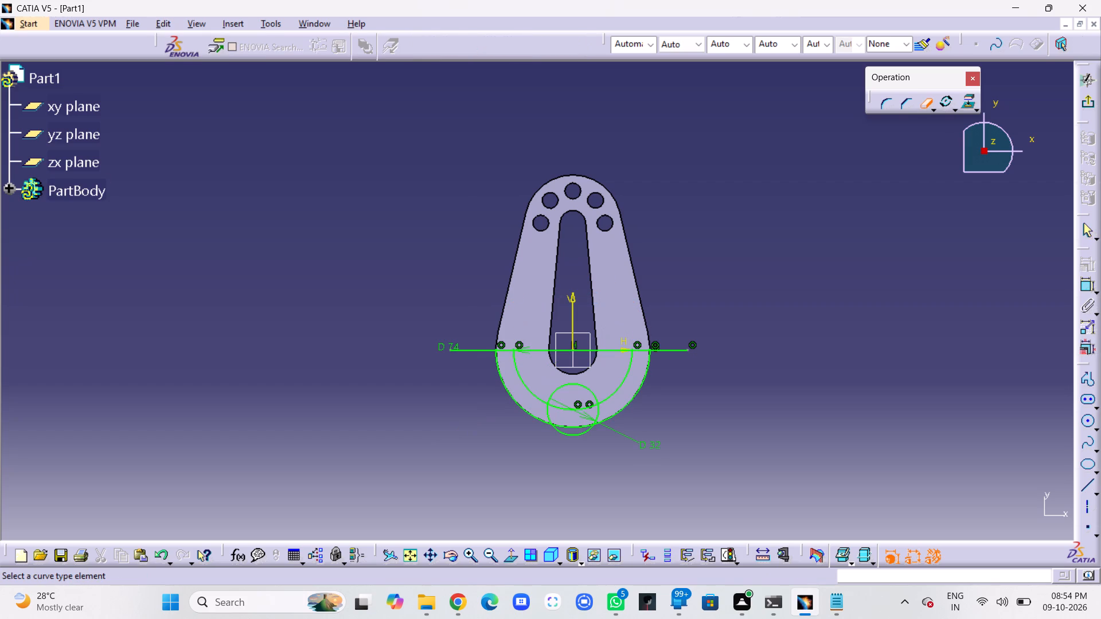
click(470, 350)
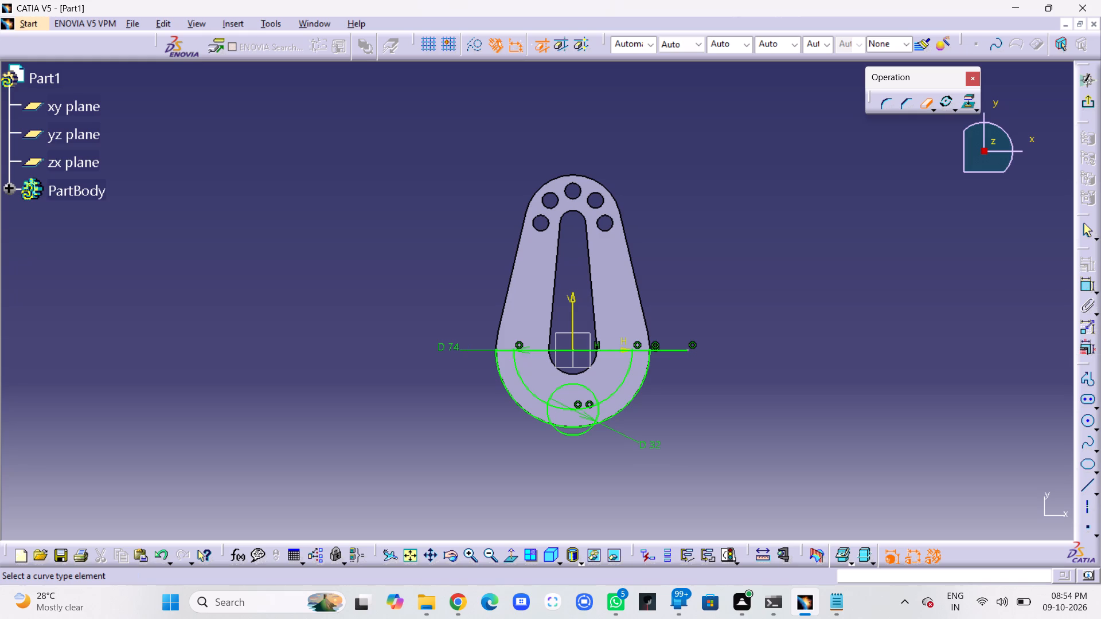
click(677, 350)
click(605, 349)
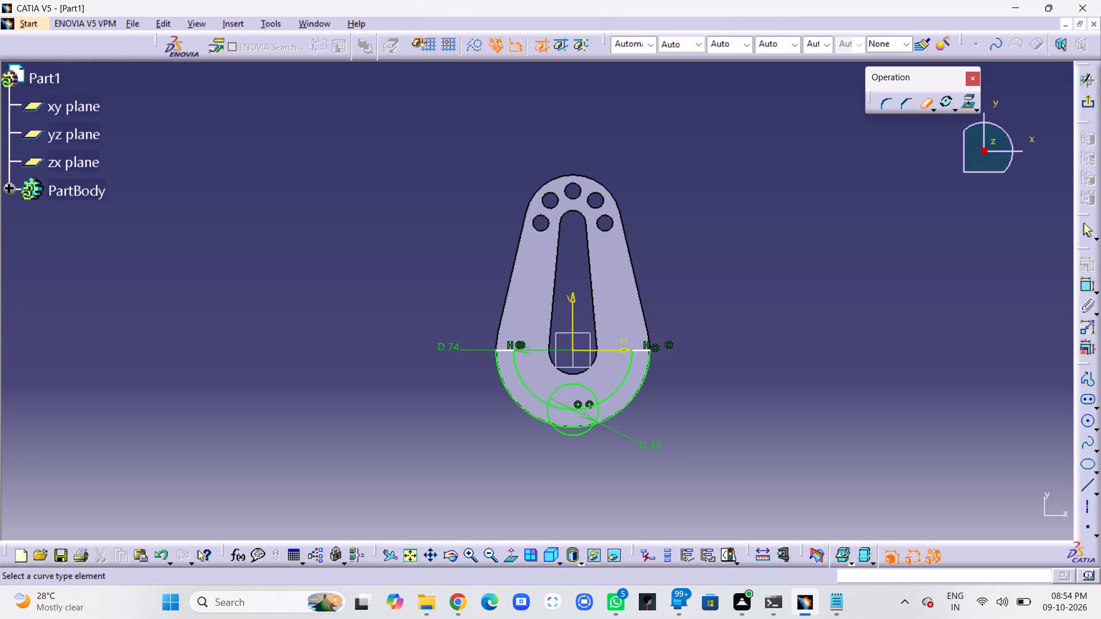
Trim the 32 mm circle to its upper arc and remove the 74 mm arc portion inside it, using Quick Trim.
middle_drag(712, 392, 713, 374)
right_click(713, 393)
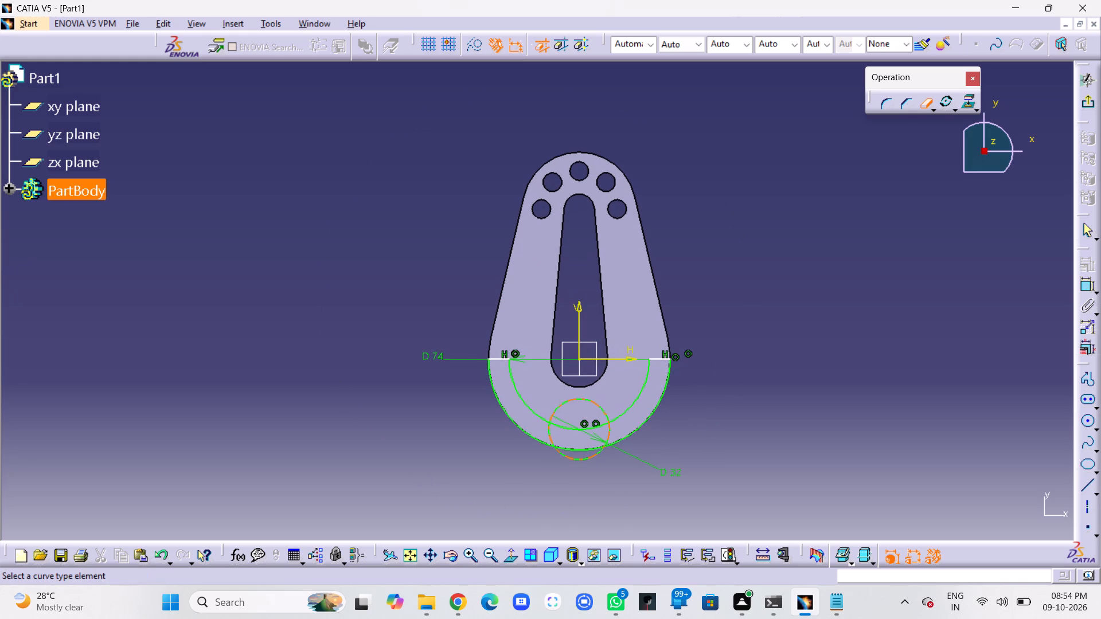
click(578, 461)
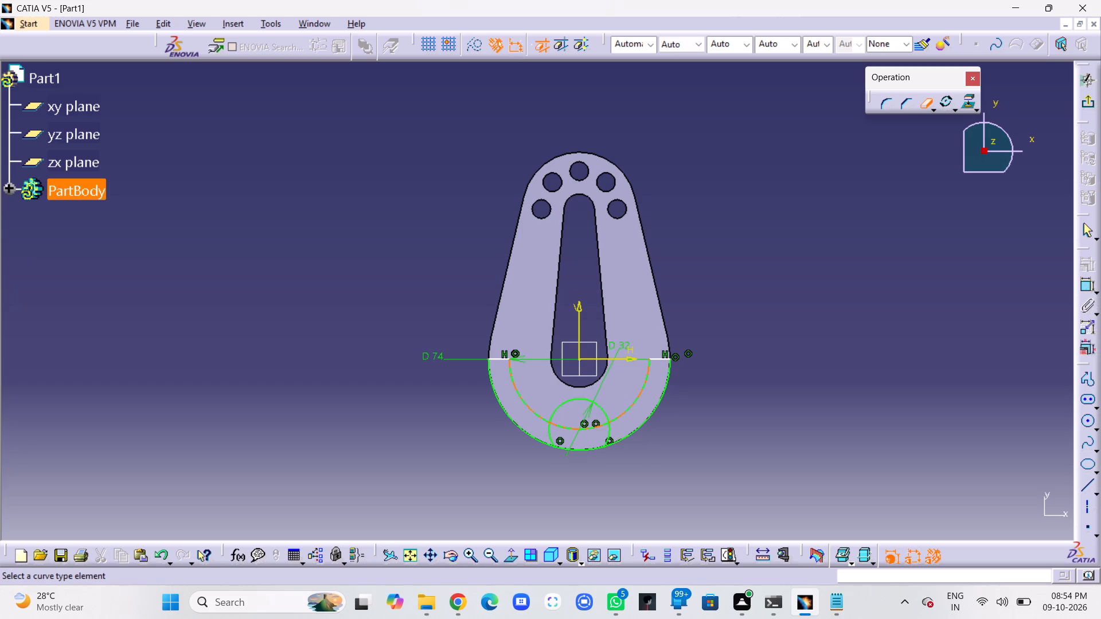
click(568, 427)
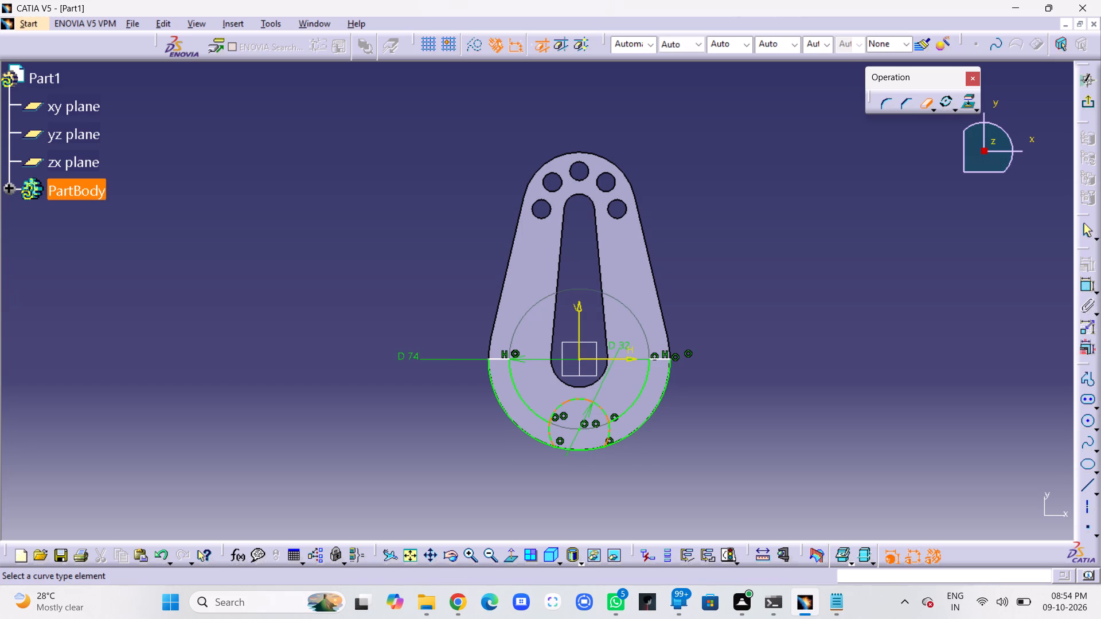
click(552, 437)
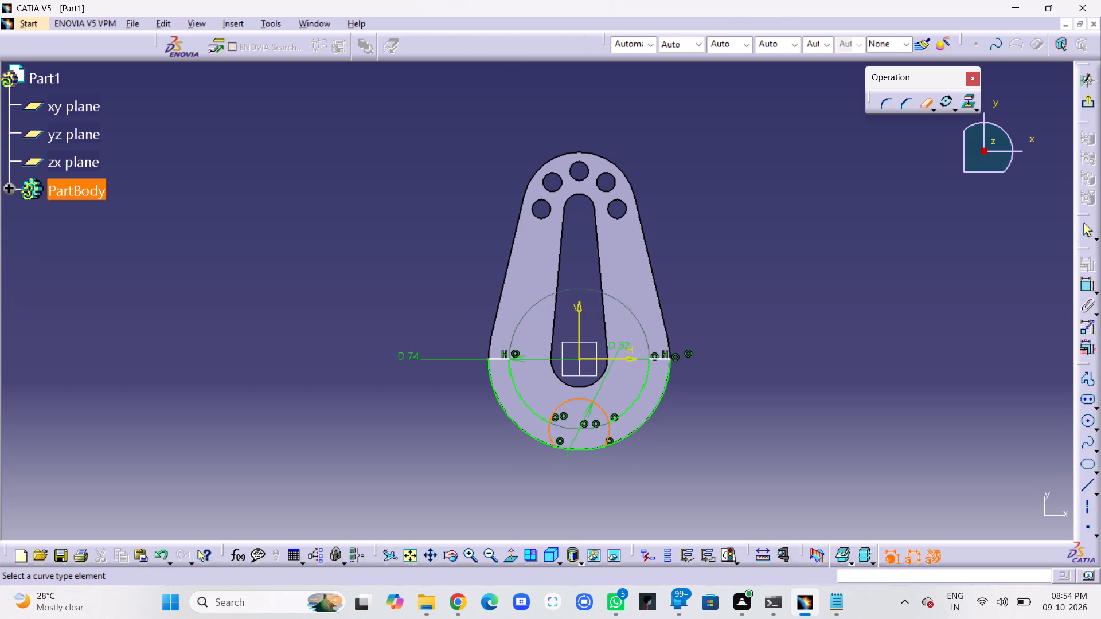
click(610, 433)
click(737, 425)
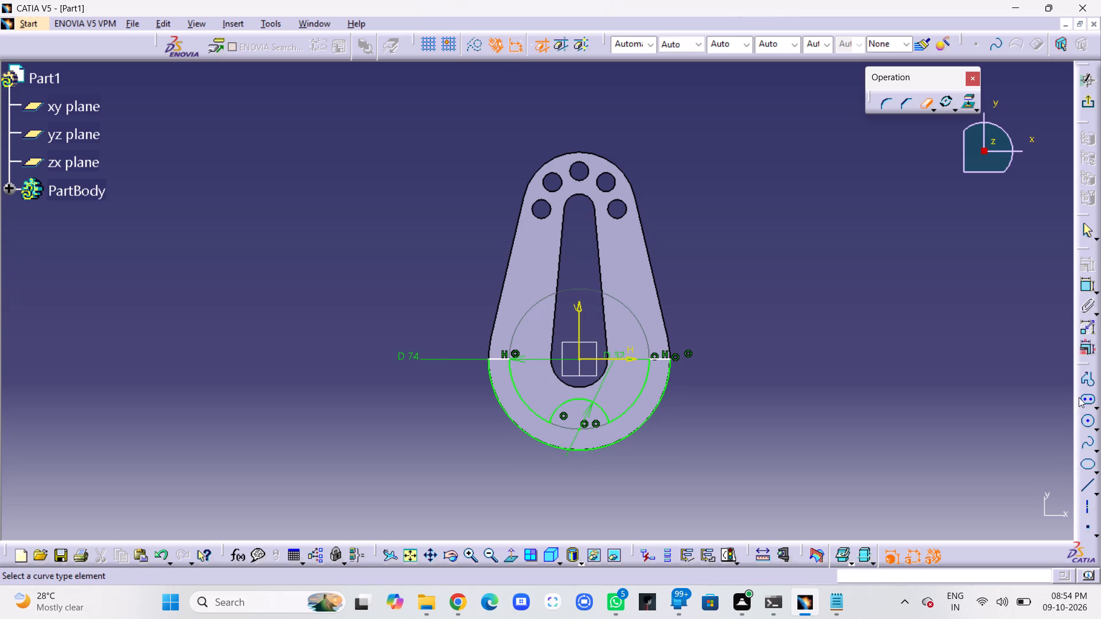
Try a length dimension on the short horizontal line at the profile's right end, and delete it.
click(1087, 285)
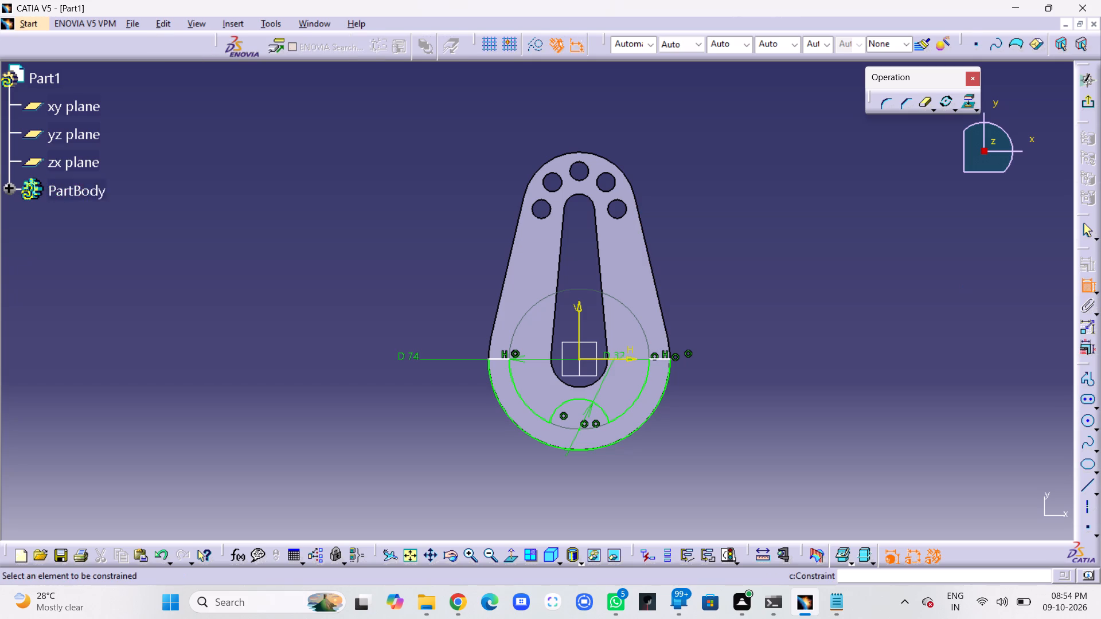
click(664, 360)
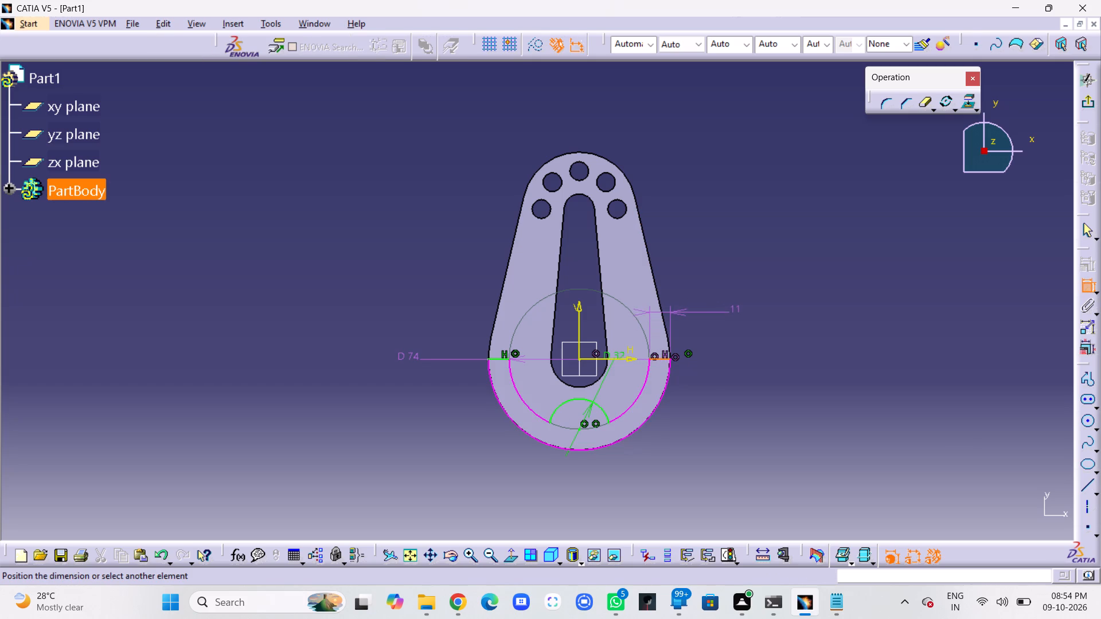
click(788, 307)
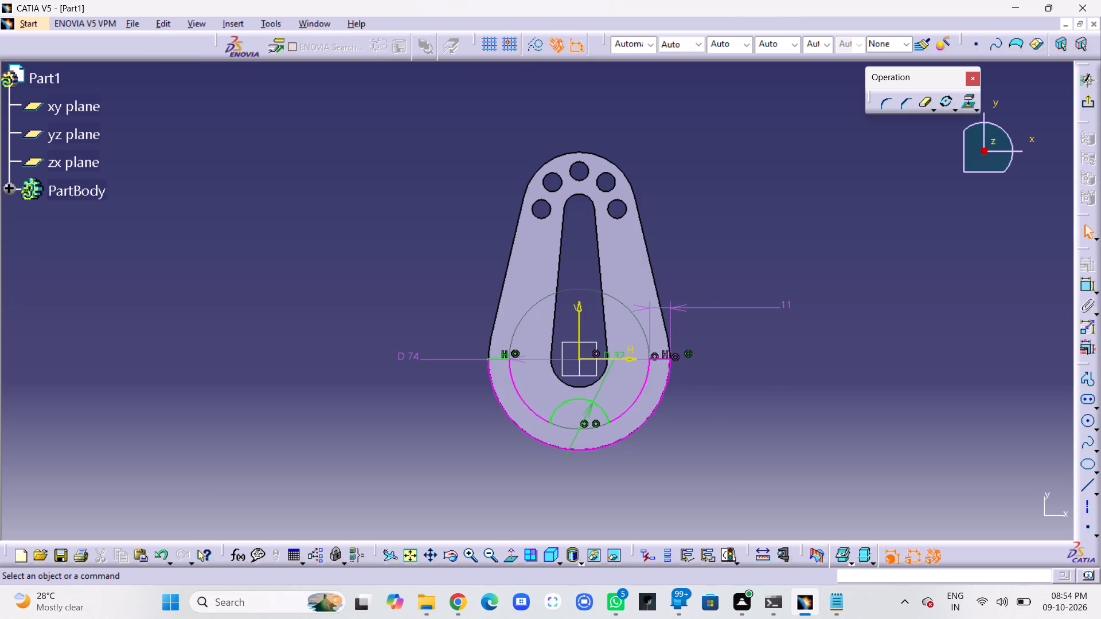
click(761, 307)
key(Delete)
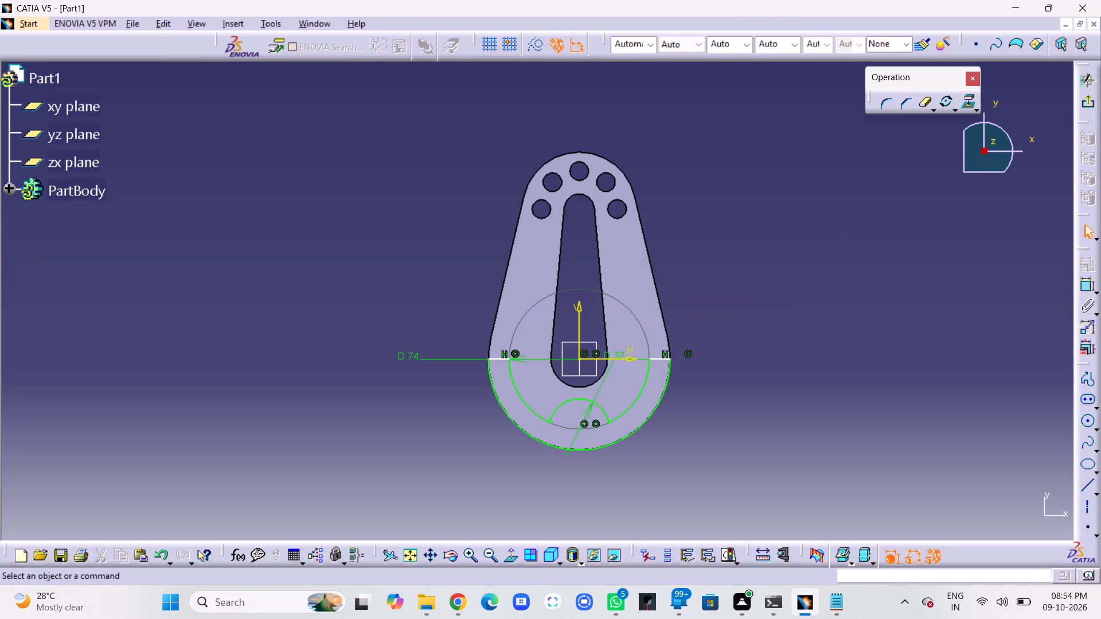
Reposition the 74 mm diameter dimension so it runs diagonally, clear of the short horizontal lines.
middle_drag(805, 363, 828, 287)
right_click(805, 363)
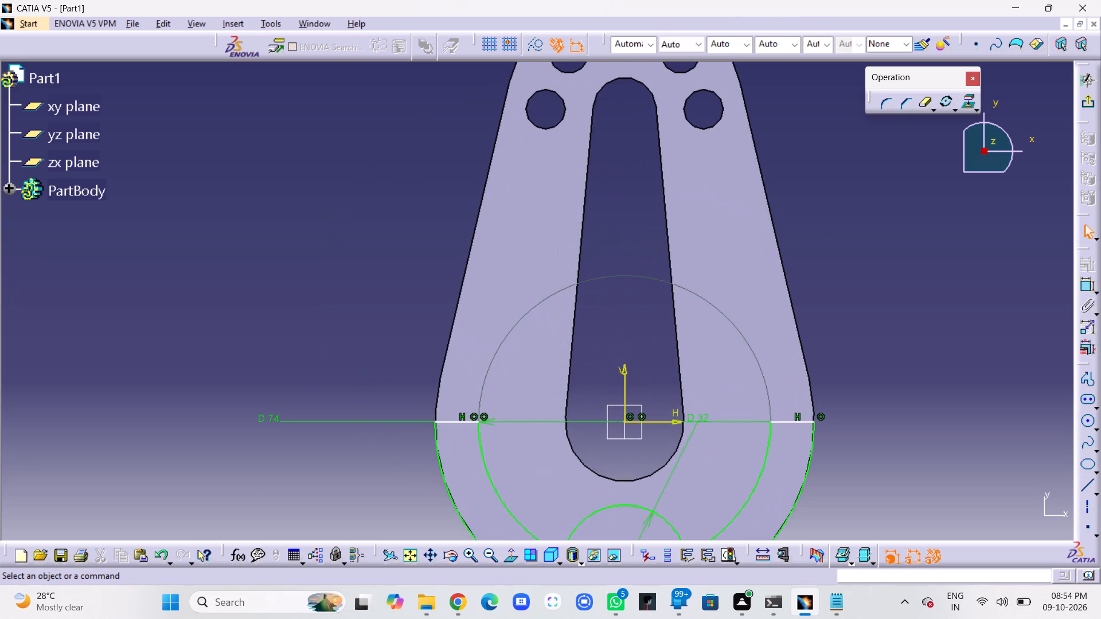
middle_drag(889, 370, 889, 263)
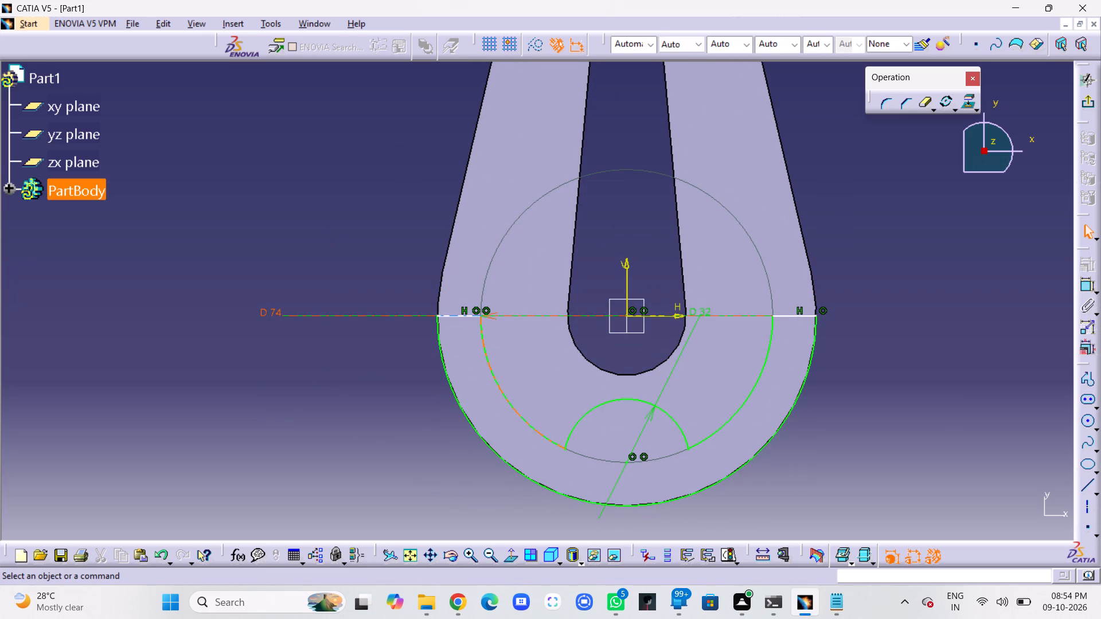
drag(378, 313, 406, 455)
click(338, 379)
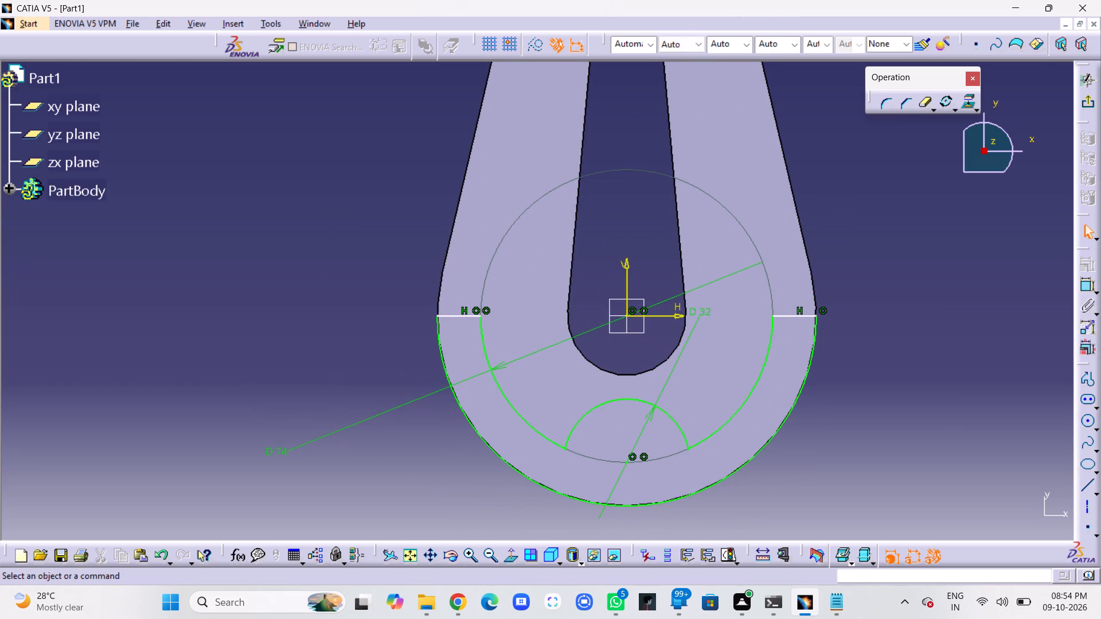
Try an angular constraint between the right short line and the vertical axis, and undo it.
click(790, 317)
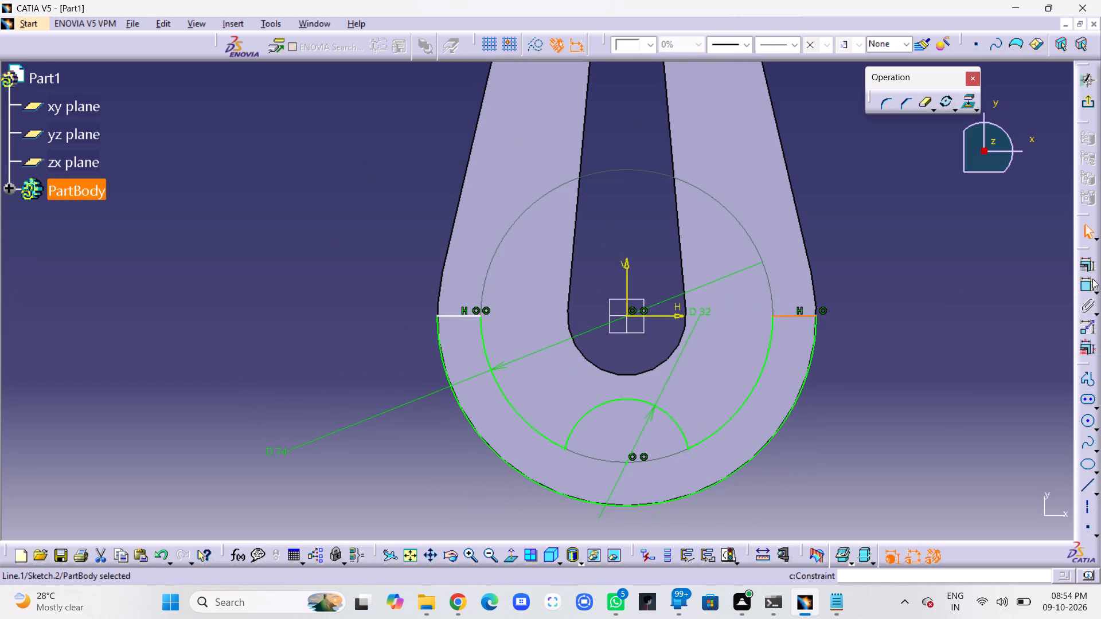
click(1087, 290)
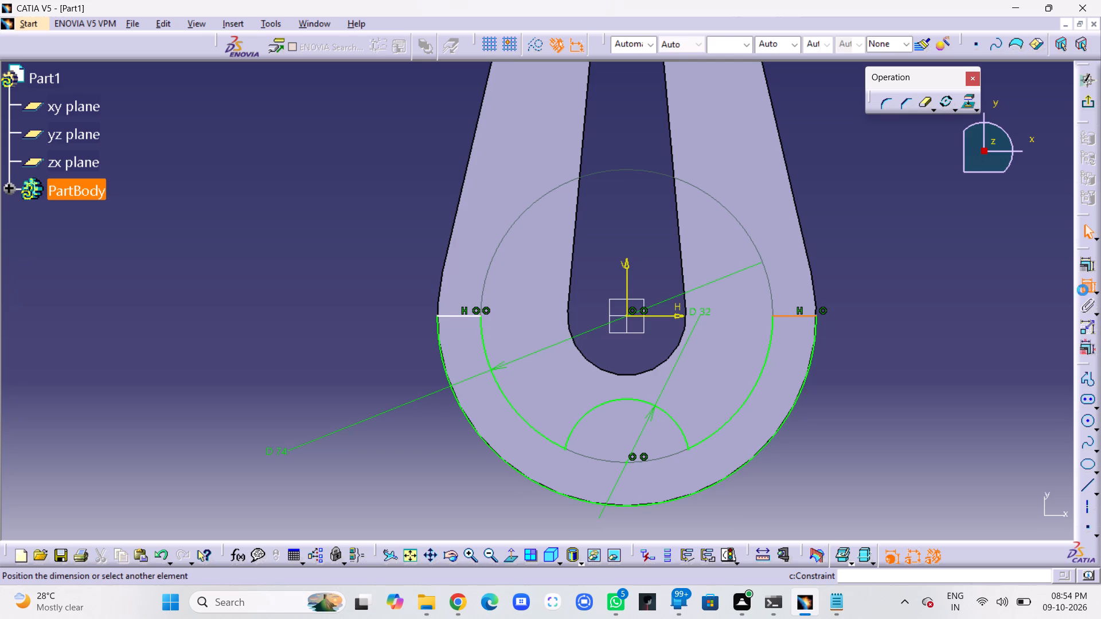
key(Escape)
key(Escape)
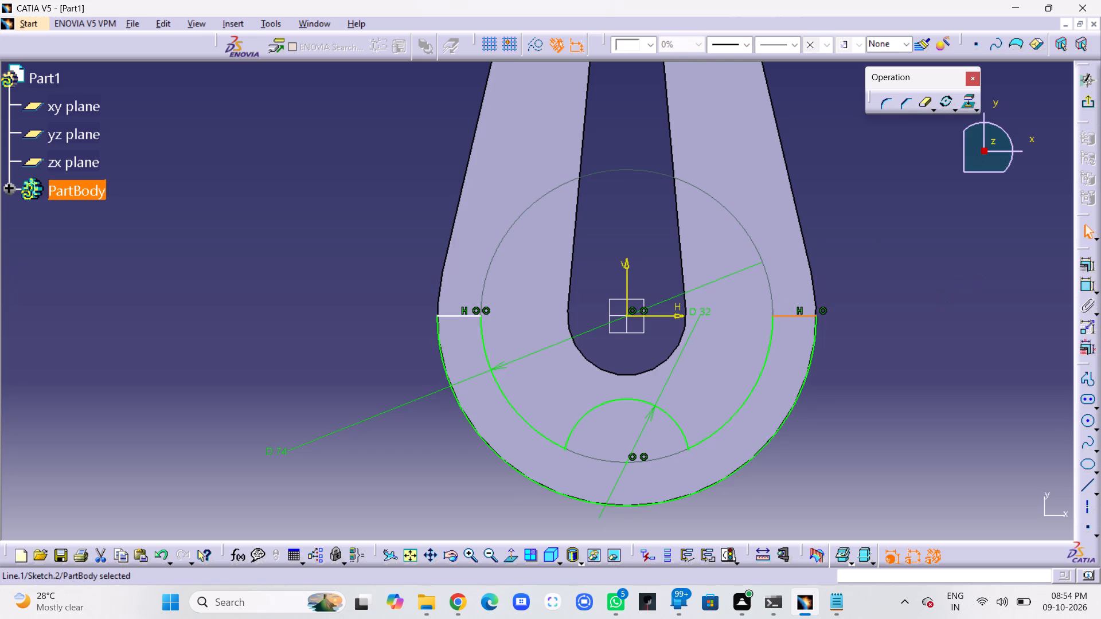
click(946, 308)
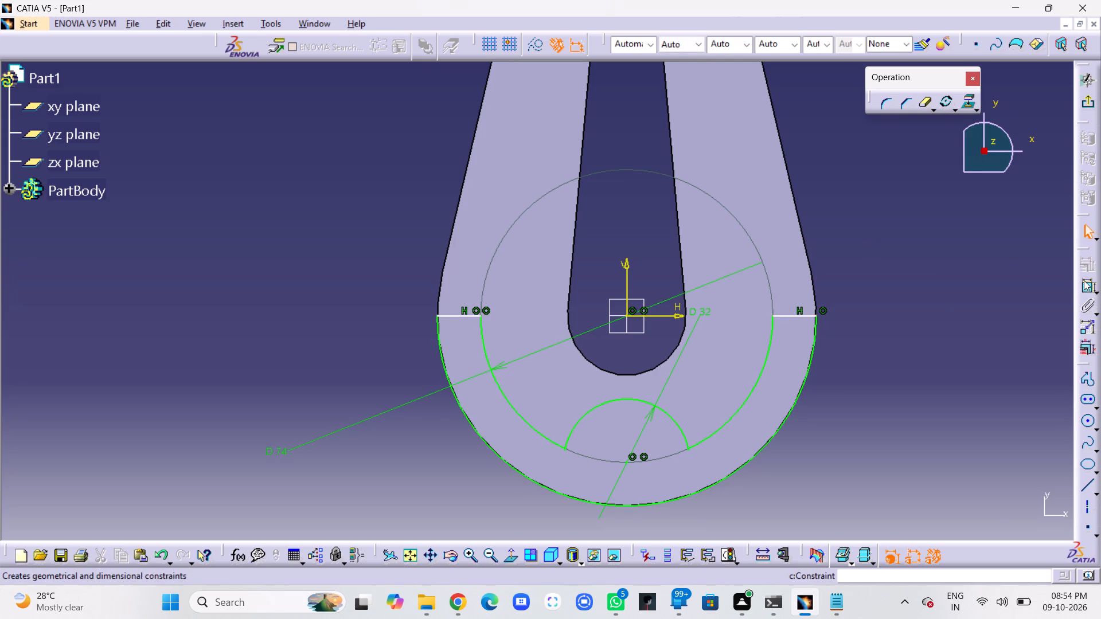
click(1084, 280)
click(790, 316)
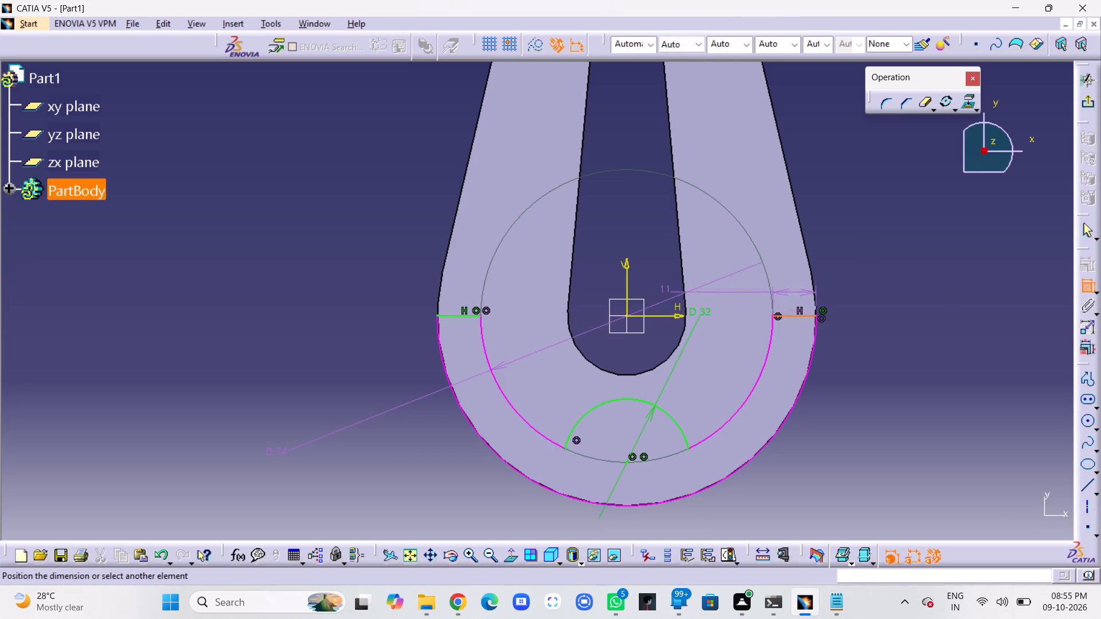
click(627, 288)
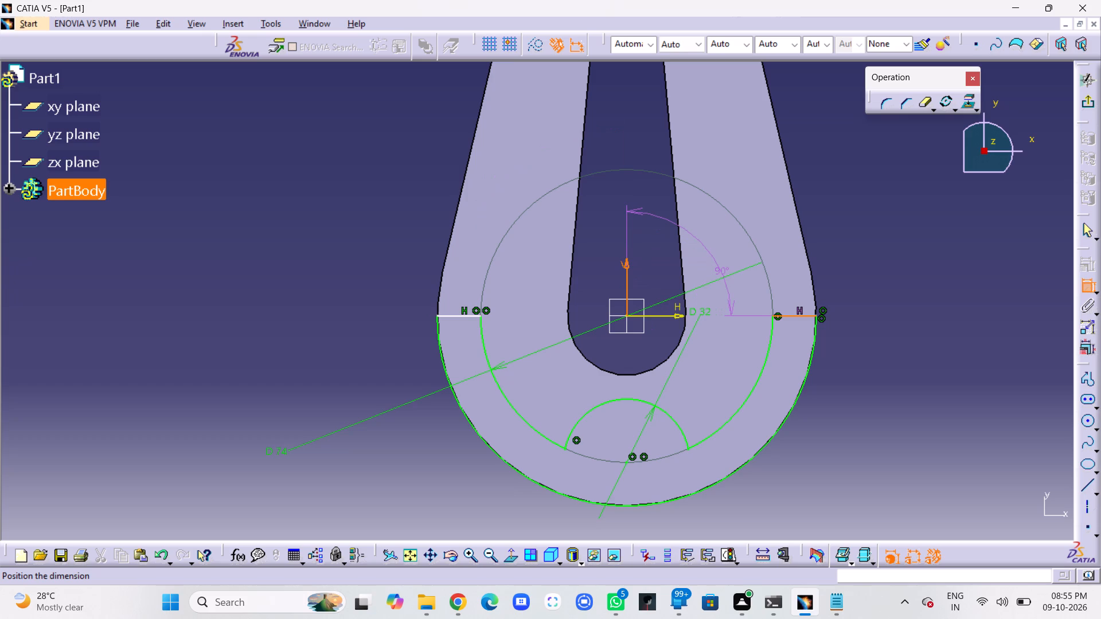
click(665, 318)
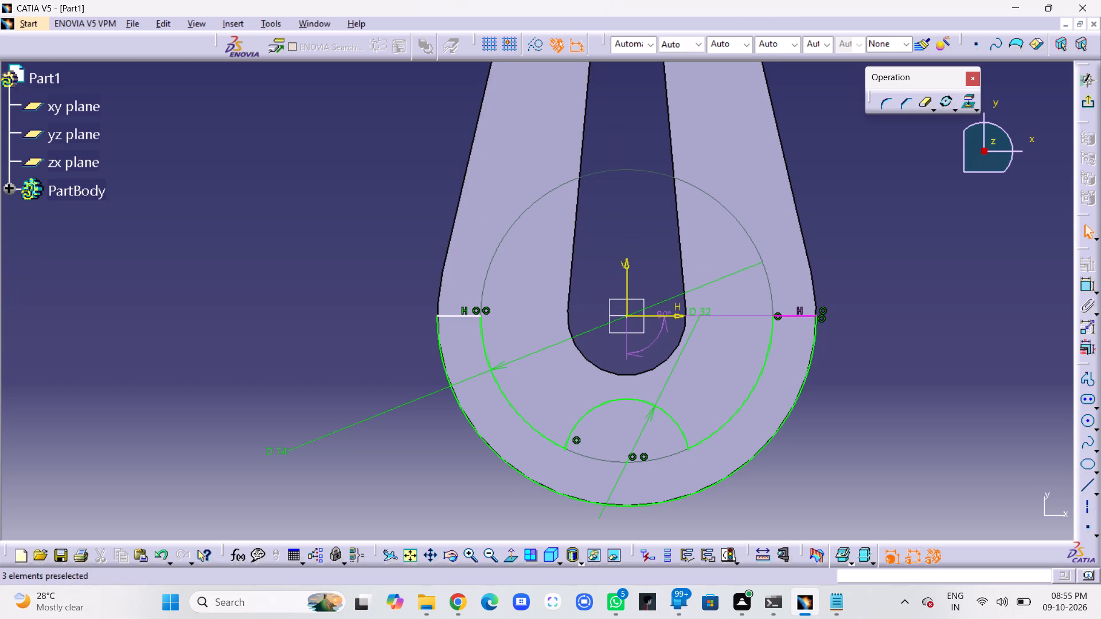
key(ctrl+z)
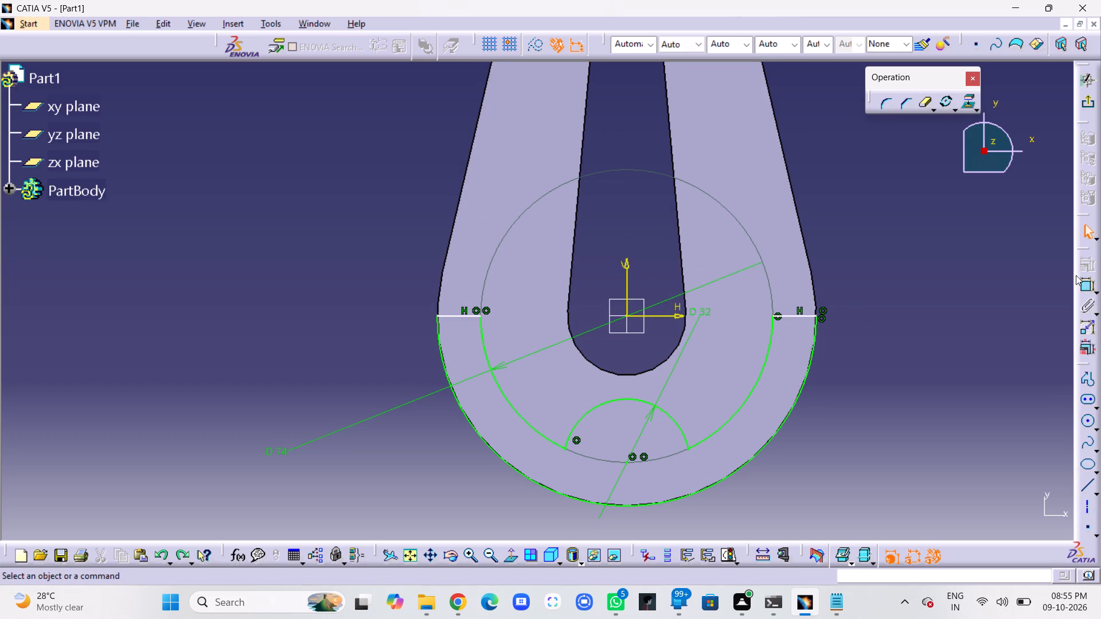
Add a distance constraint between the right short line and the sketch's horizontal axis.
click(1086, 284)
click(786, 318)
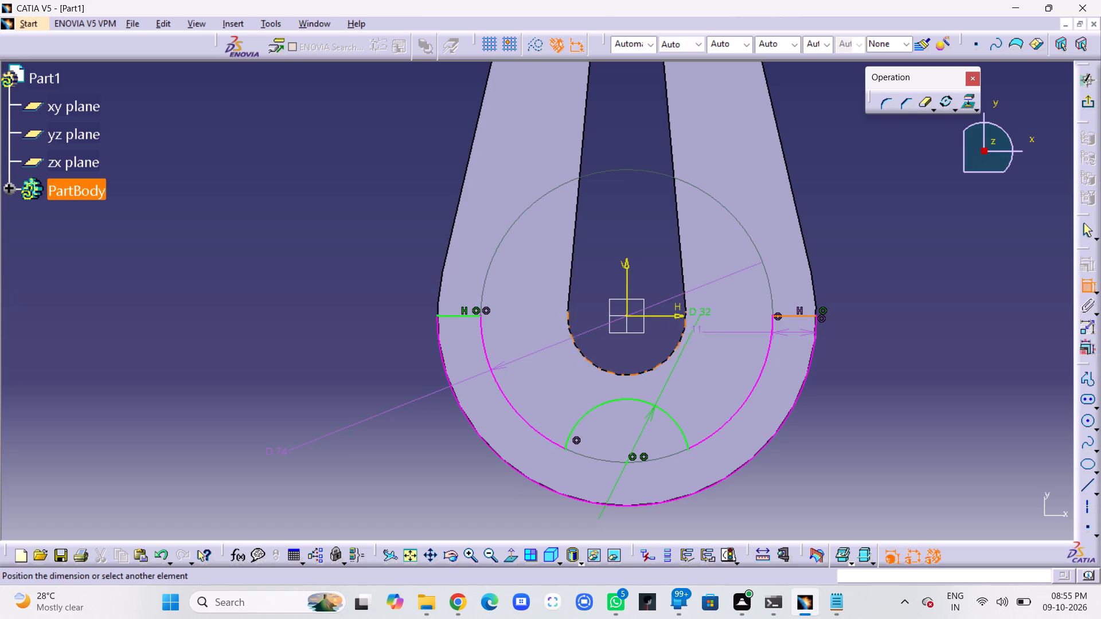
click(655, 317)
click(667, 331)
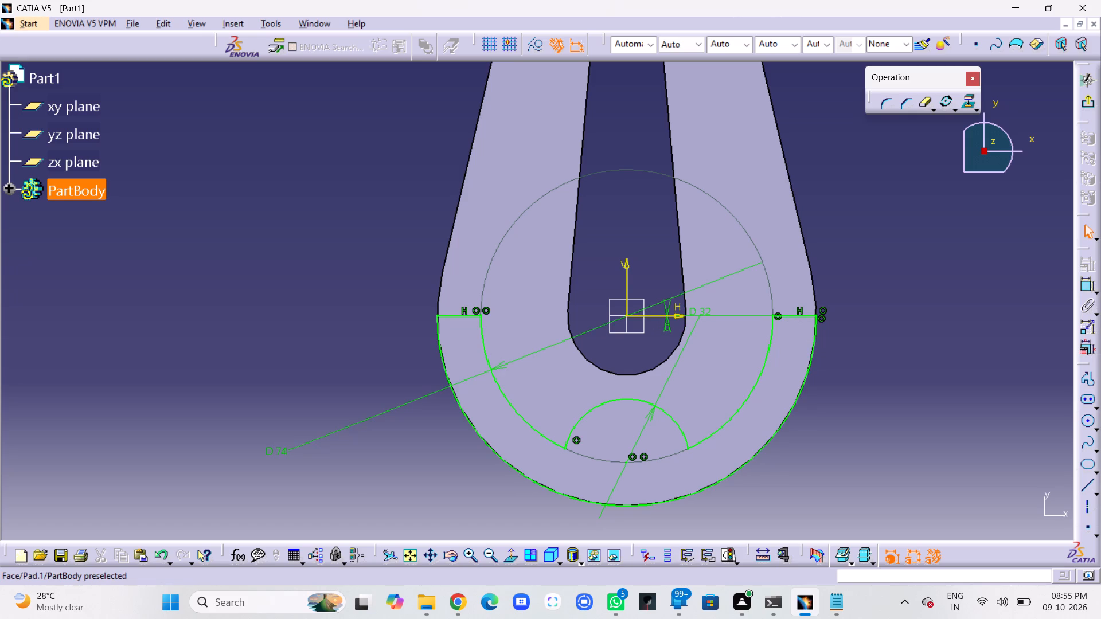
click(971, 306)
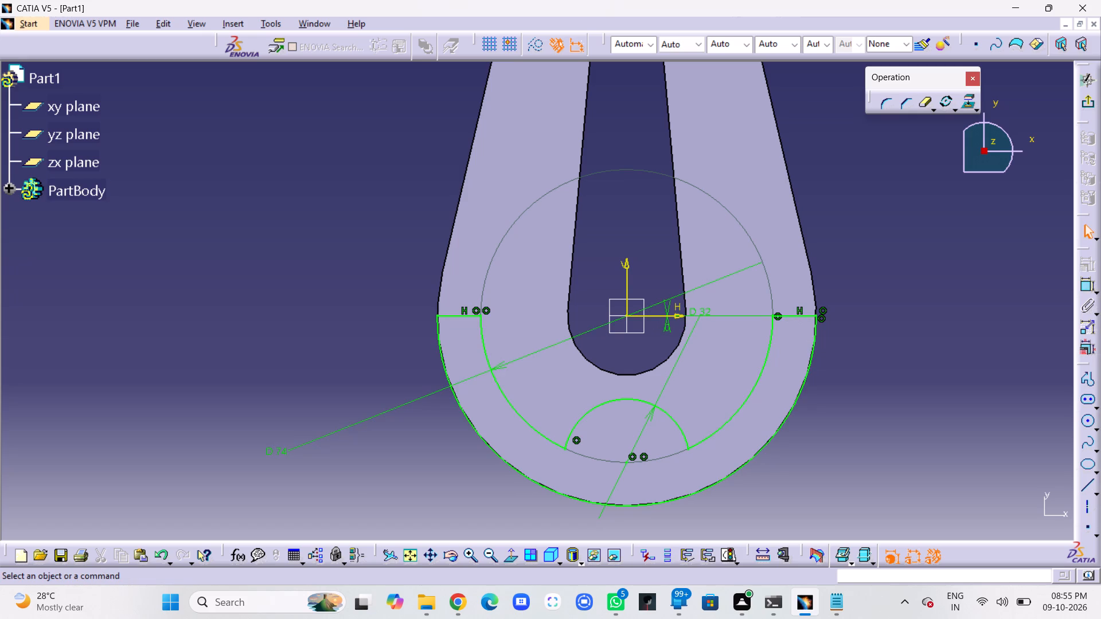
Exit the sketch and pad the curved hook profile 20 mm upward from the plate's top face.
middle_drag(971, 306, 980, 356)
right_click(971, 306)
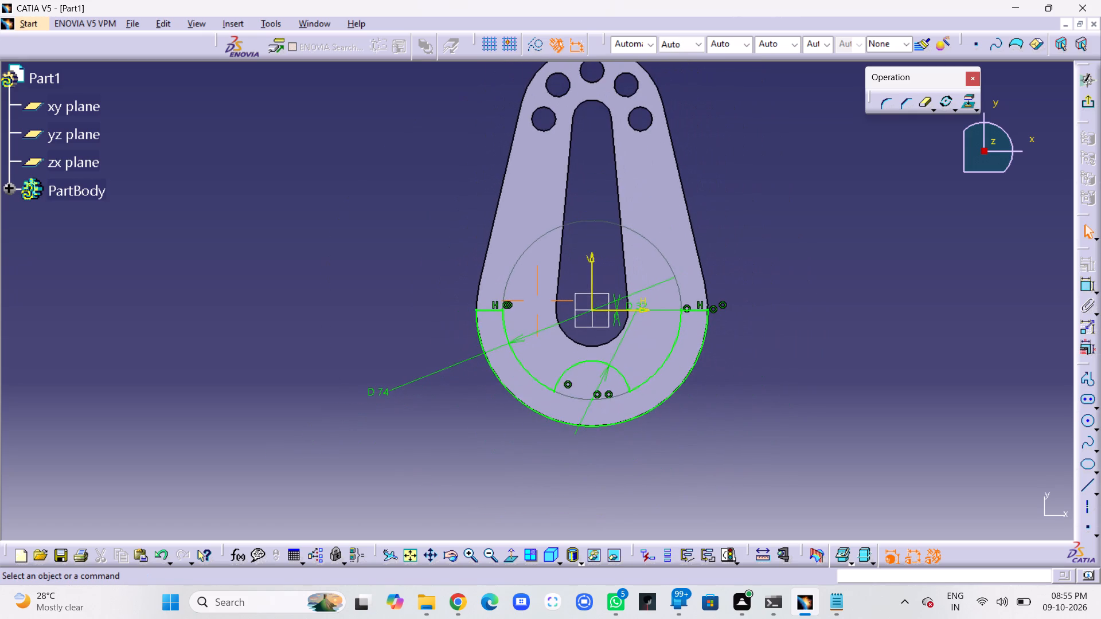
middle_drag(980, 356, 980, 366)
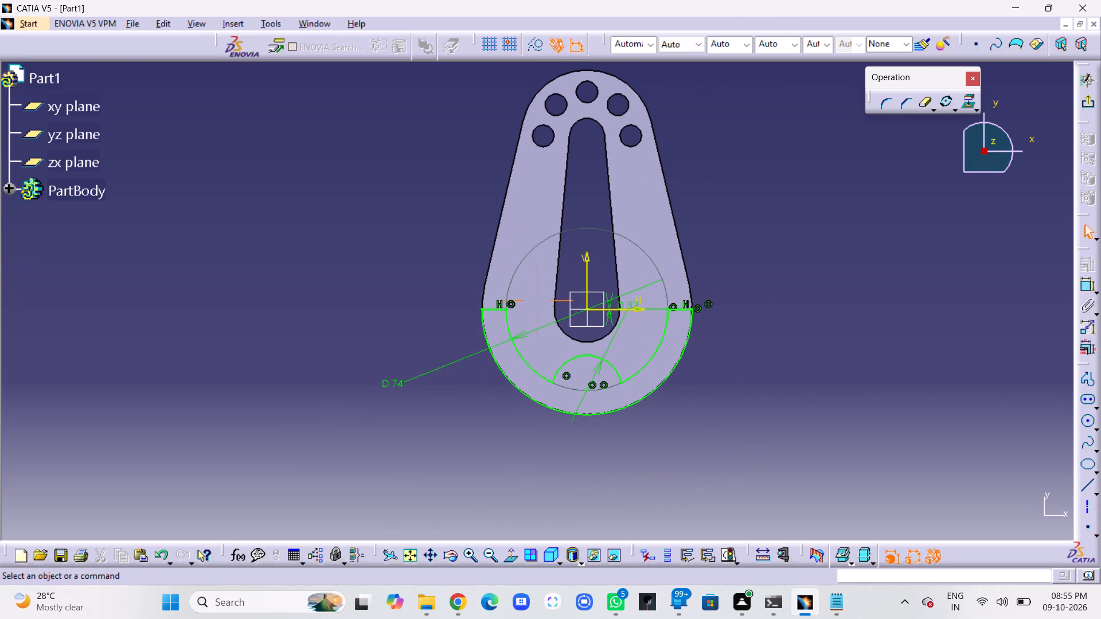
middle_drag(980, 366, 980, 380)
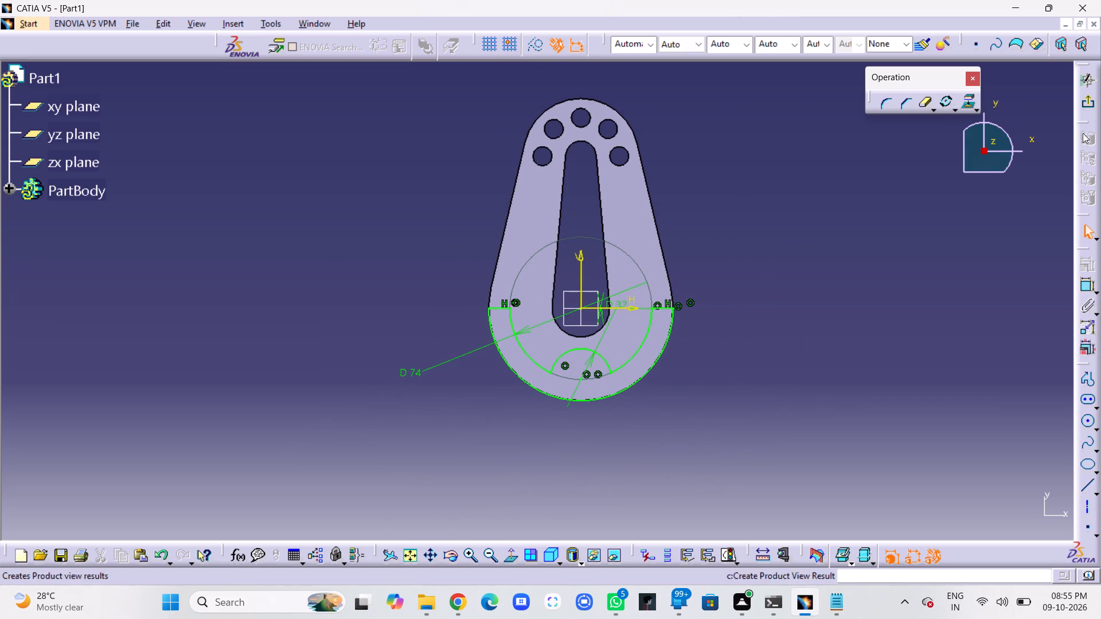
click(1090, 106)
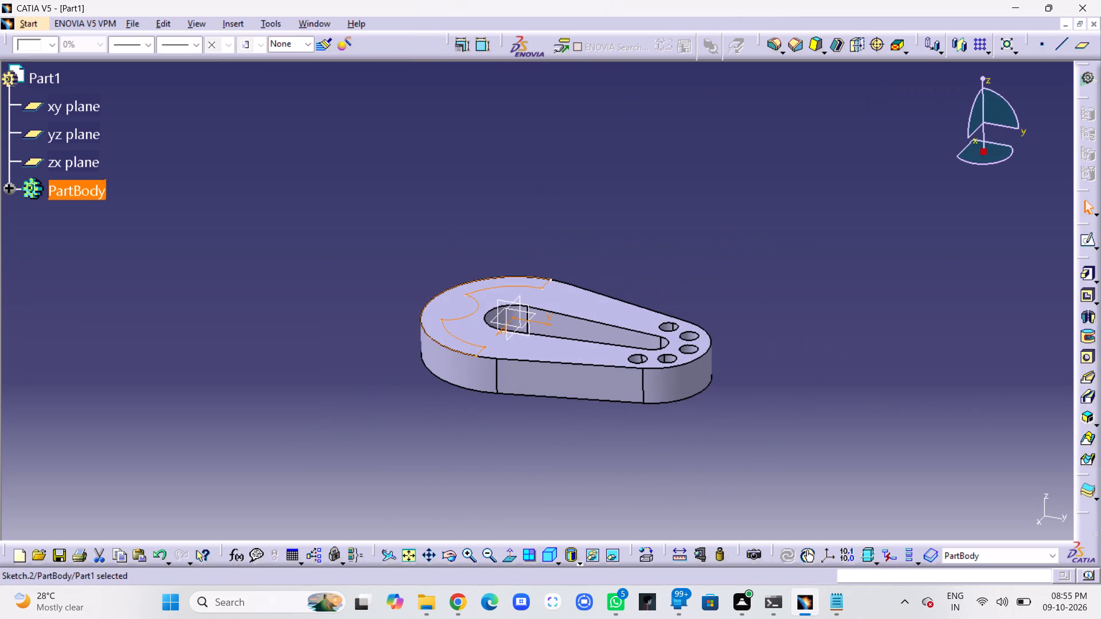
click(1090, 271)
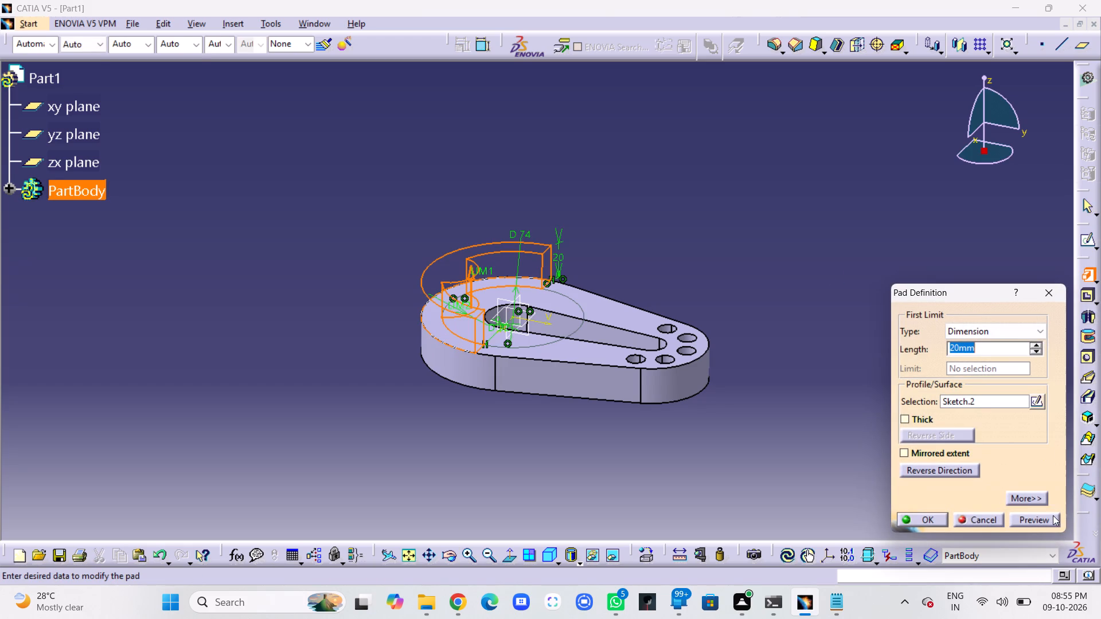
click(1053, 515)
click(936, 518)
click(741, 421)
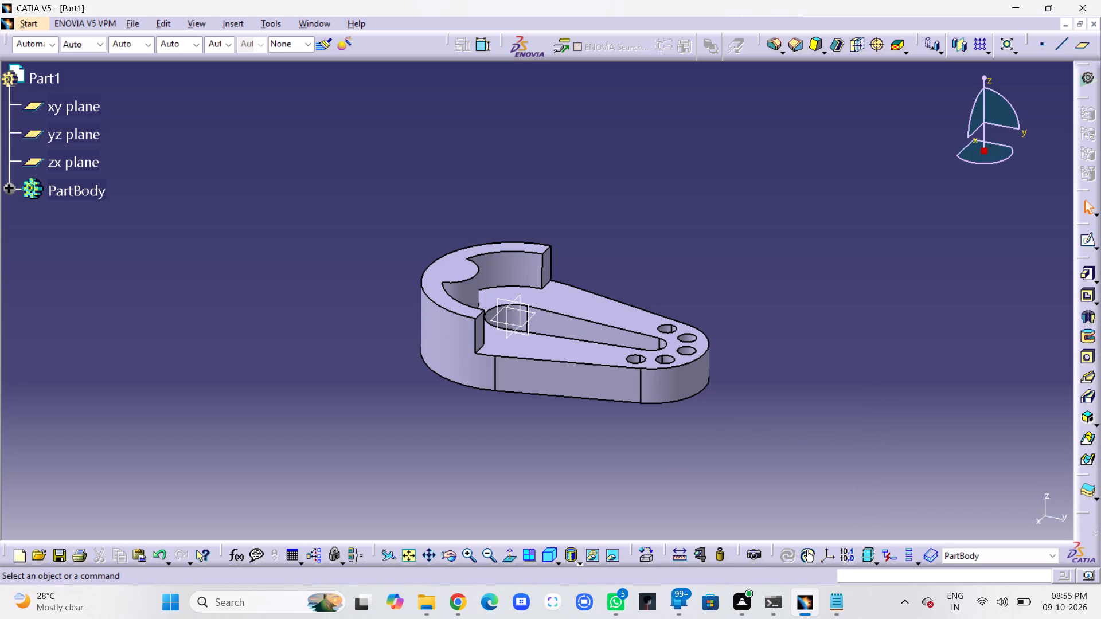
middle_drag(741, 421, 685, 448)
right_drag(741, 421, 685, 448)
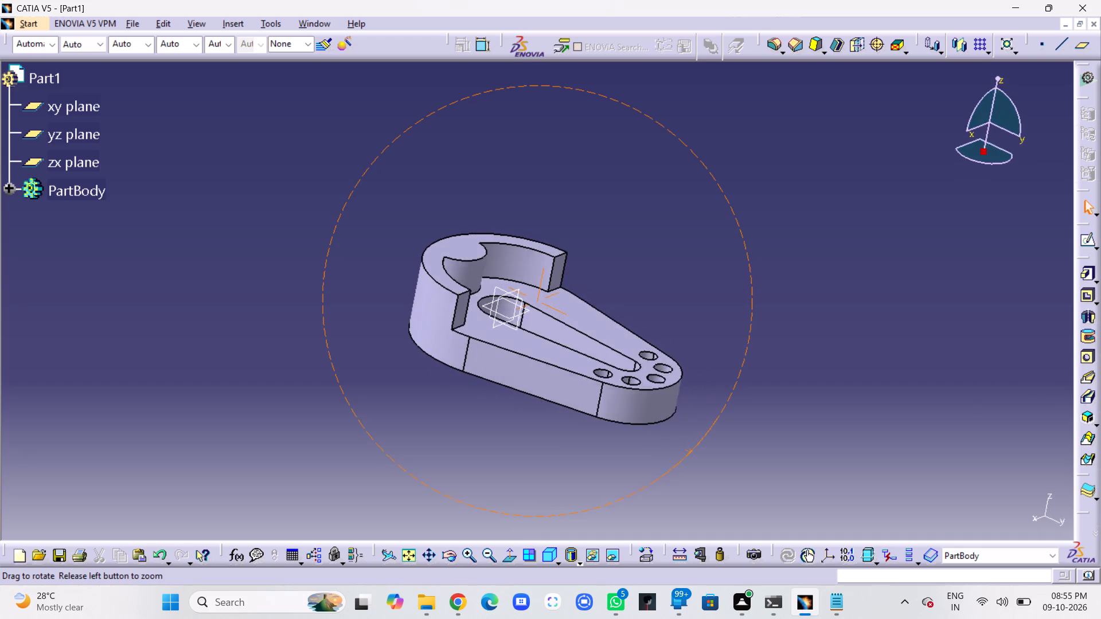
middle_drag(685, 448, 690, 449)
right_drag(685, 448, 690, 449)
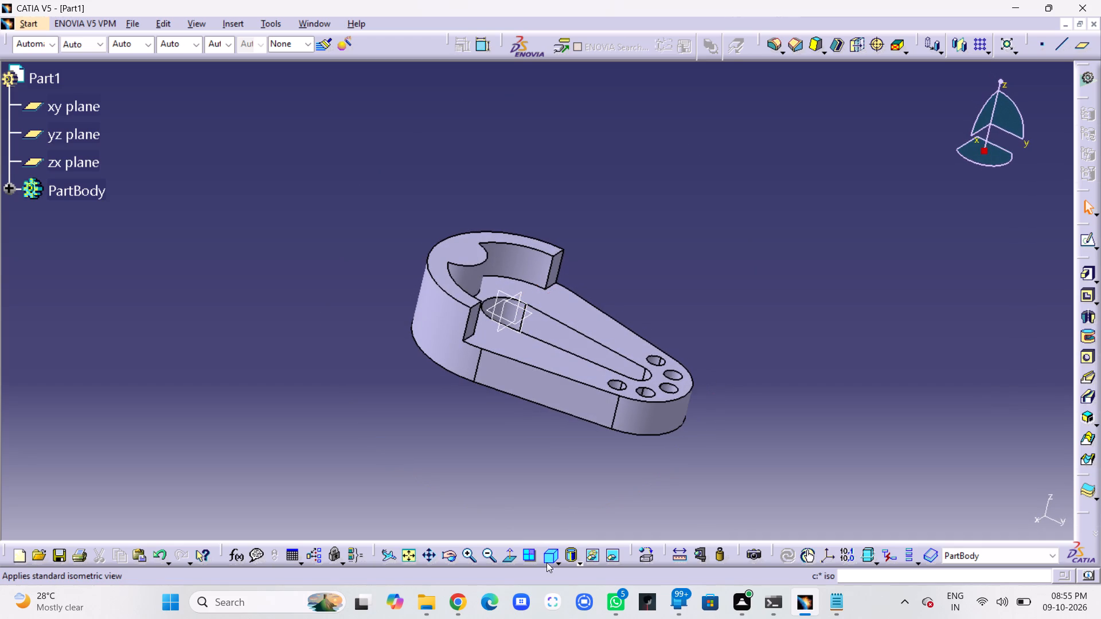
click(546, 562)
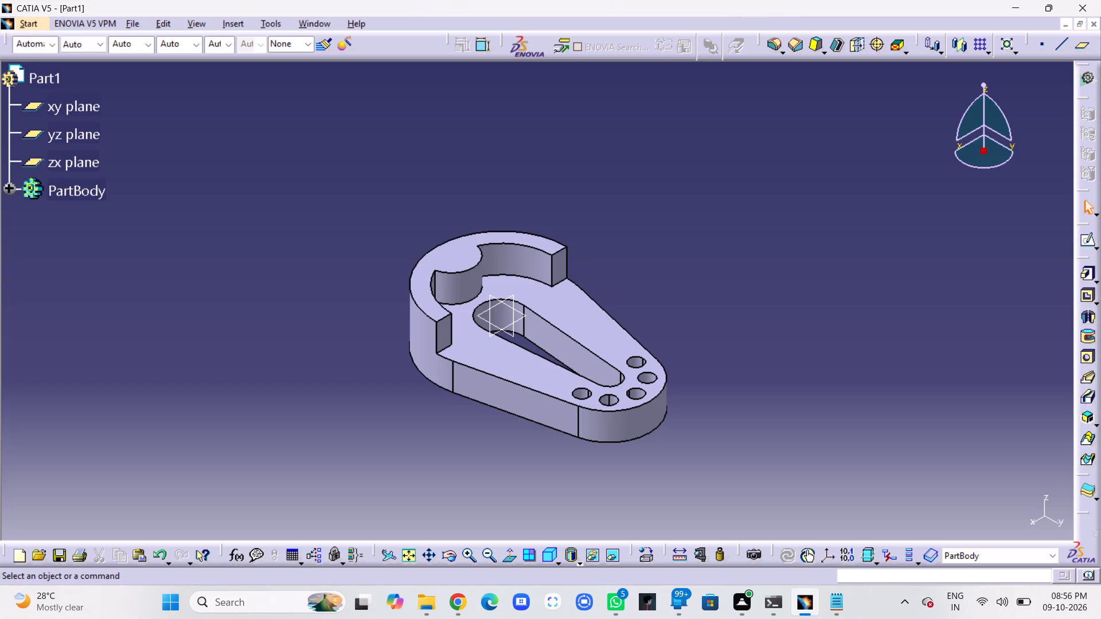
Reopen the hook pad's sketch, check the distance between the horizontal axis and the 74 mm diameter arc, and close the pad definition.
double_click(446, 260)
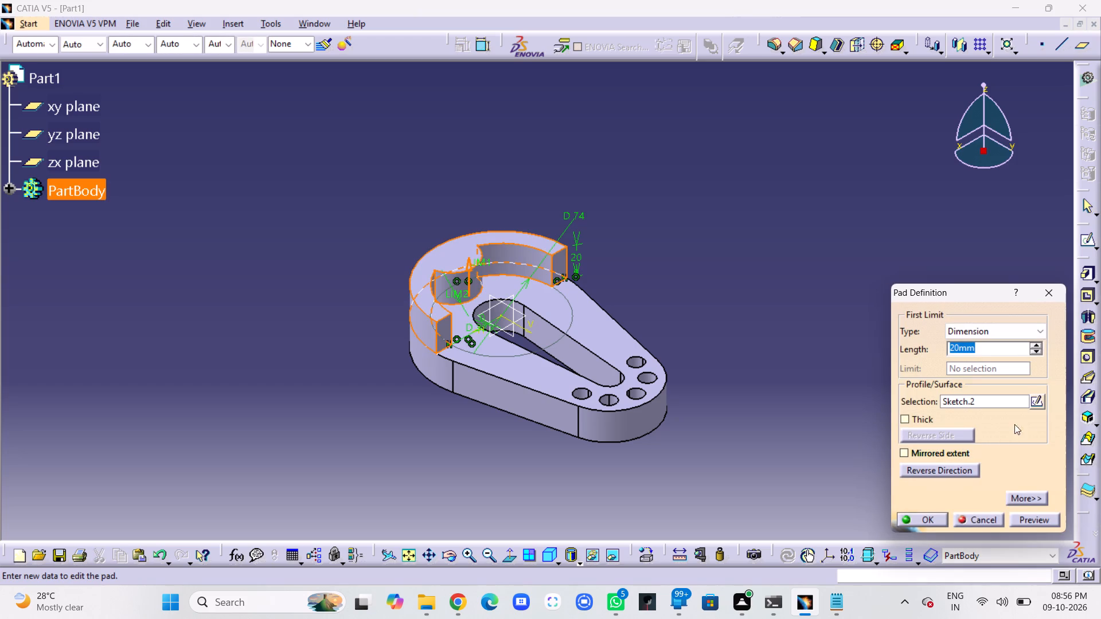
click(1038, 395)
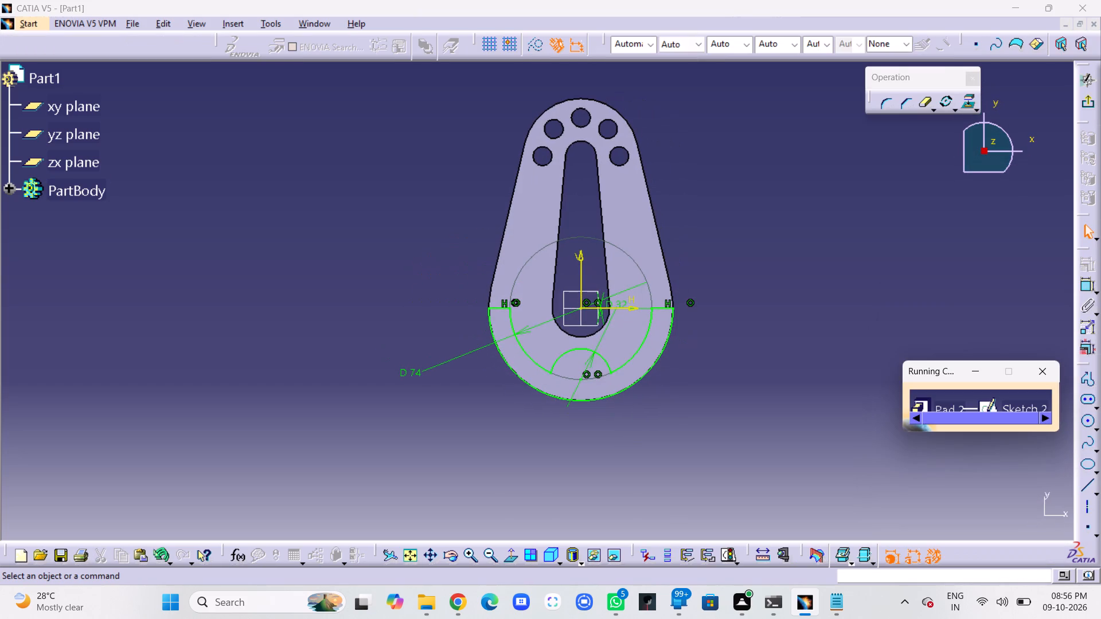
click(805, 352)
click(1047, 366)
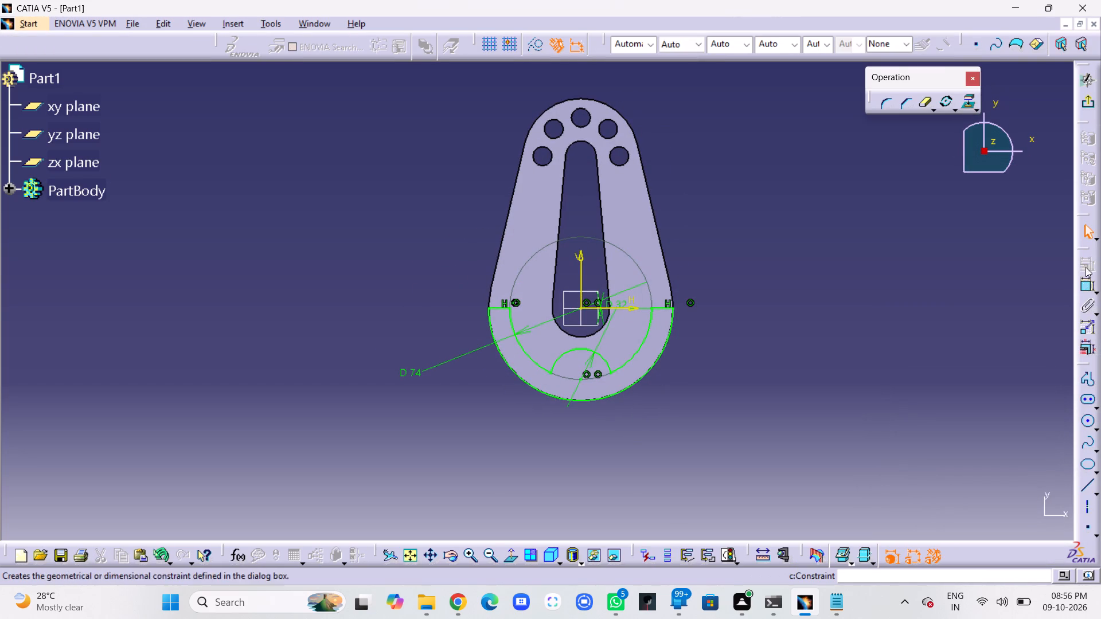
click(1086, 289)
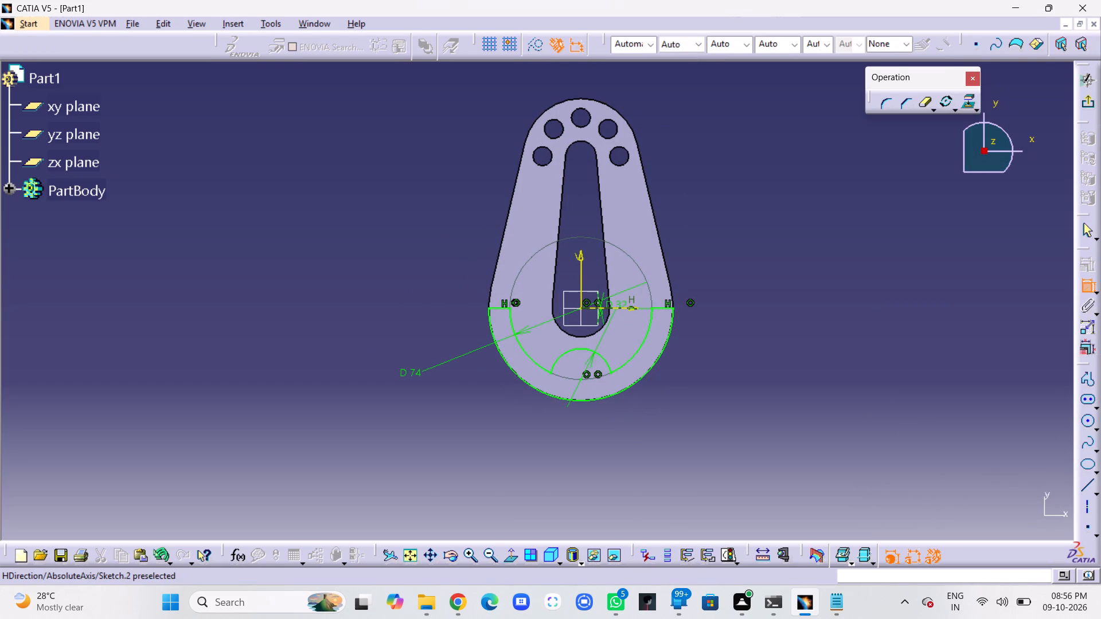
click(622, 310)
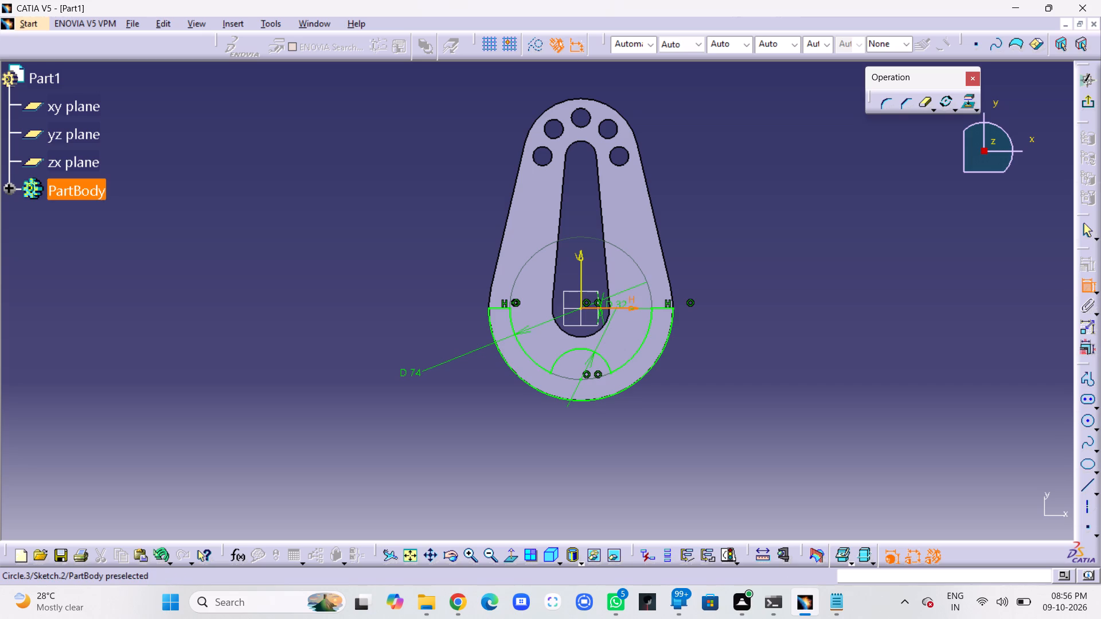
click(581, 378)
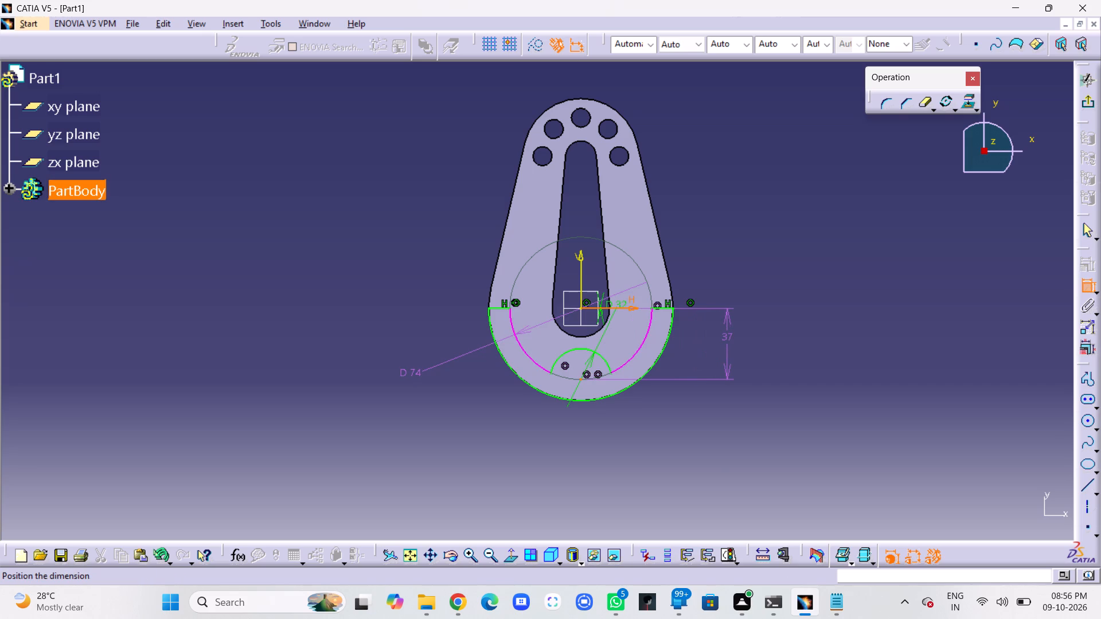
key(Escape)
key(Escape)
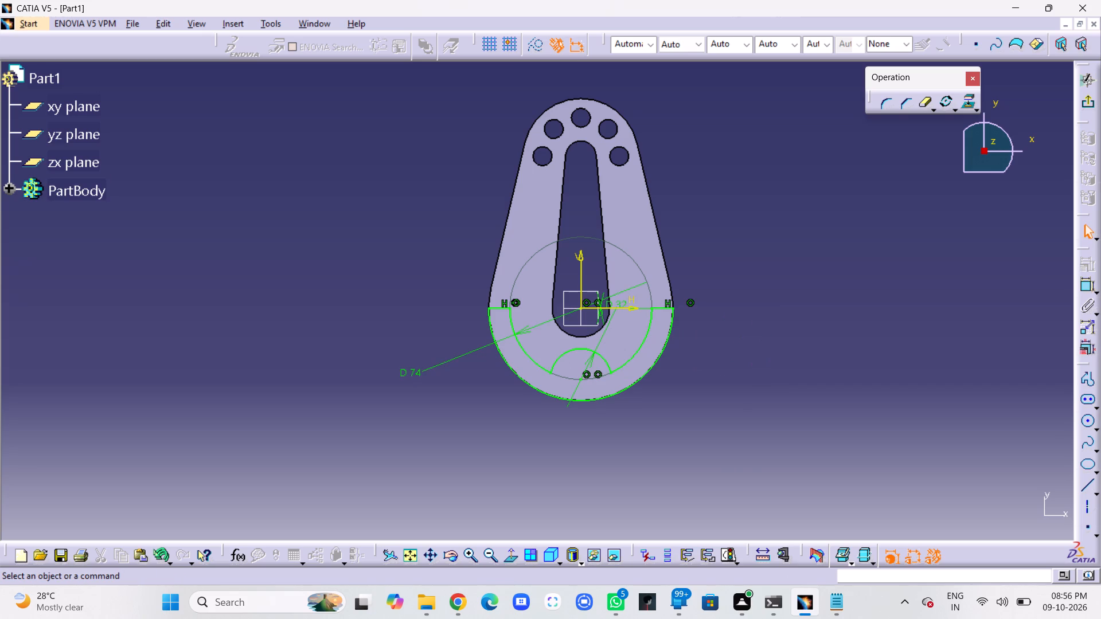
click(787, 335)
click(1089, 108)
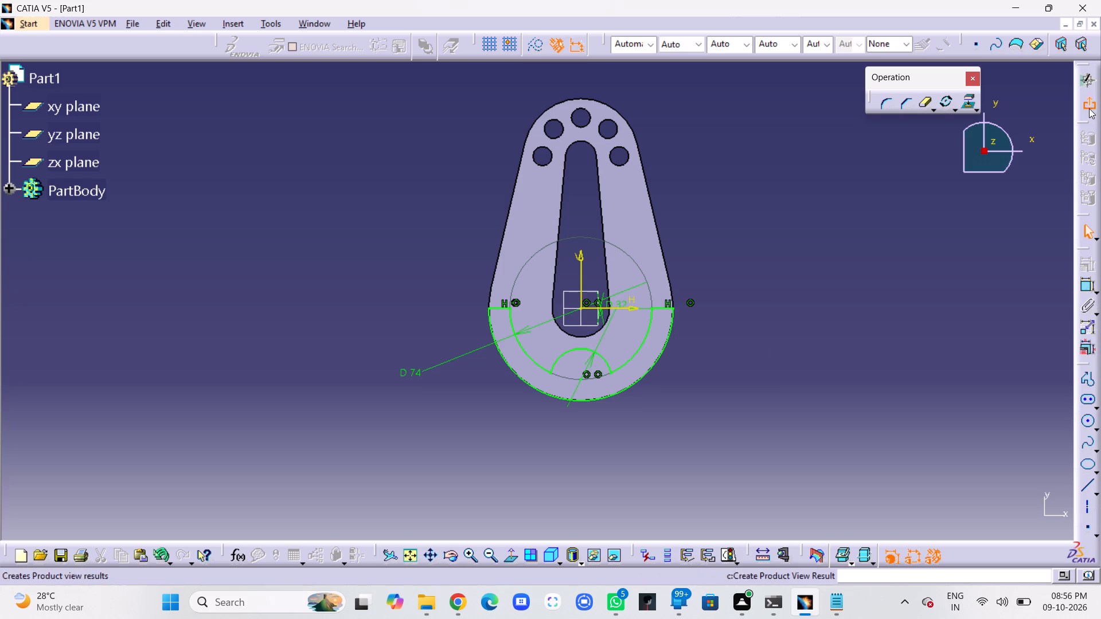
click(1031, 516)
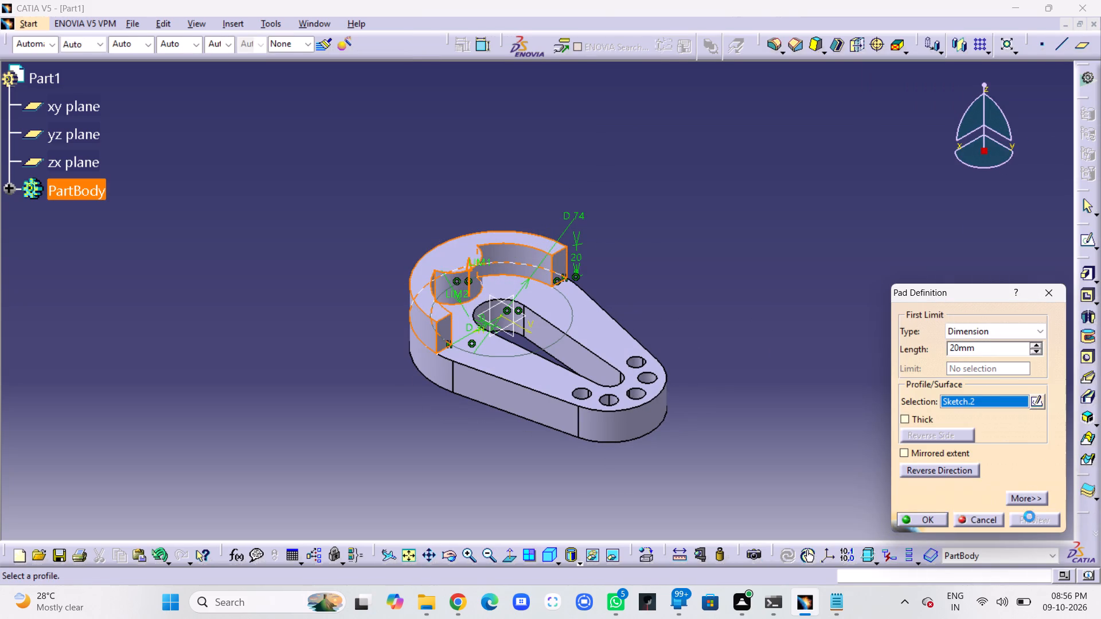
click(933, 516)
click(857, 389)
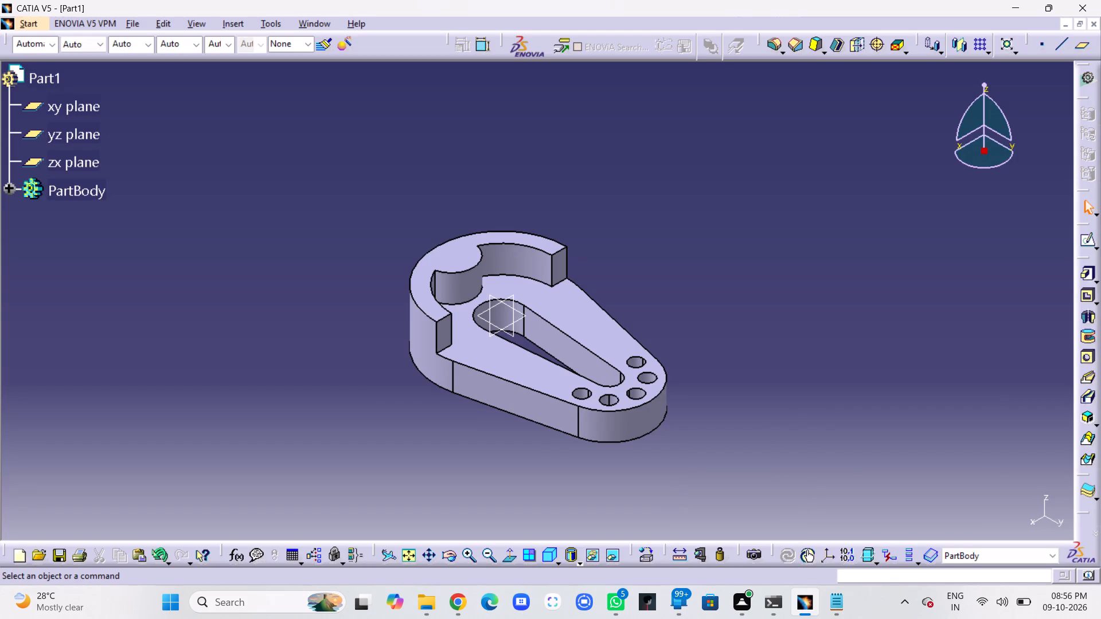
Set the base plate pad's length to 15 mm.
double_click(535, 410)
text(15)
key(Return)
click(919, 329)
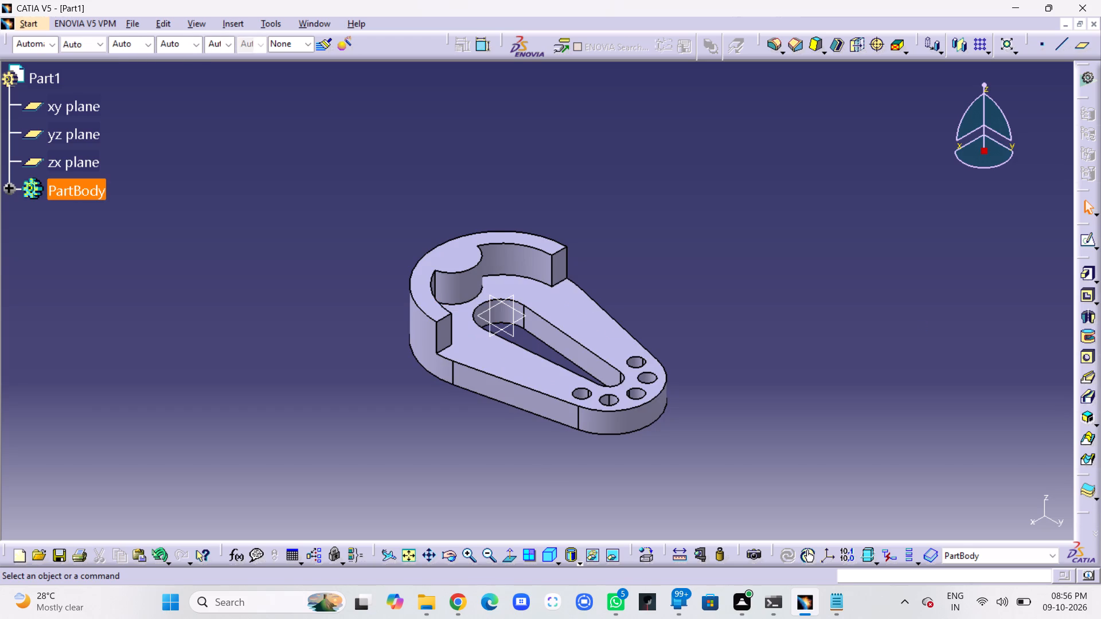
Set the raised hook pad's length to 15 mm.
double_click(462, 259)
text(15)
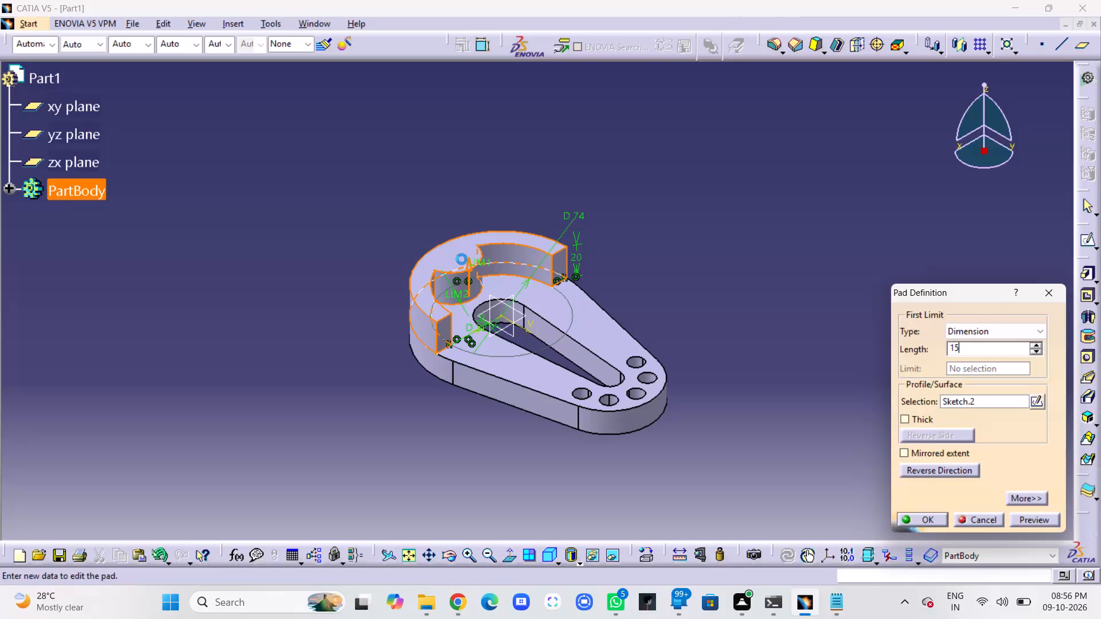
key(Return)
click(864, 301)
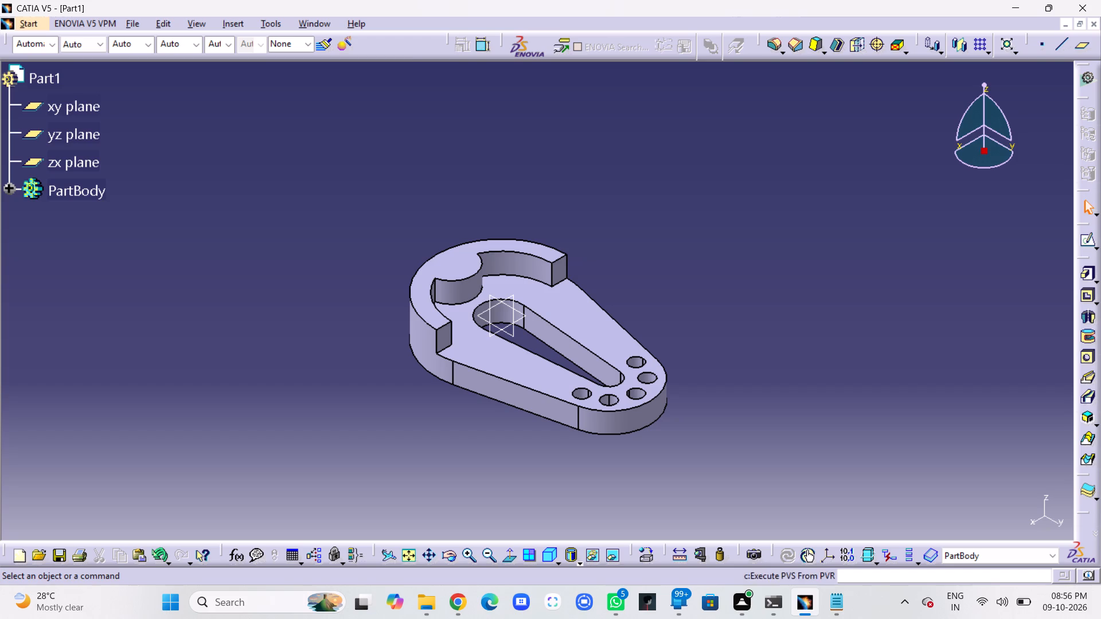
Save the part as a CATPart named "Keyhole sloted retainer plate" in the Fuji folder.
click(135, 21)
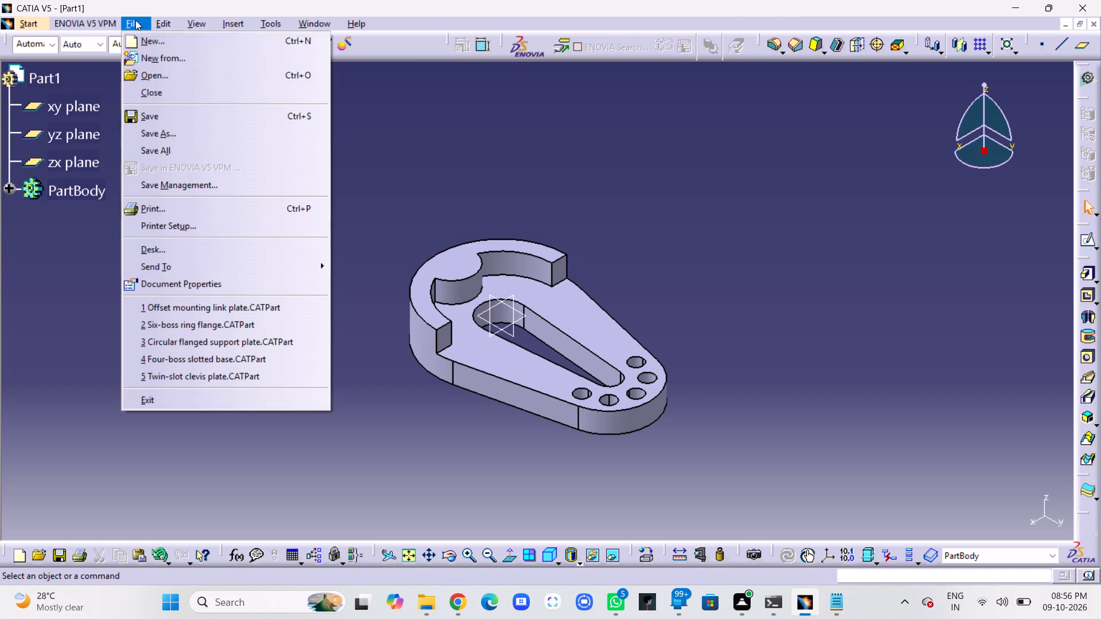
click(205, 136)
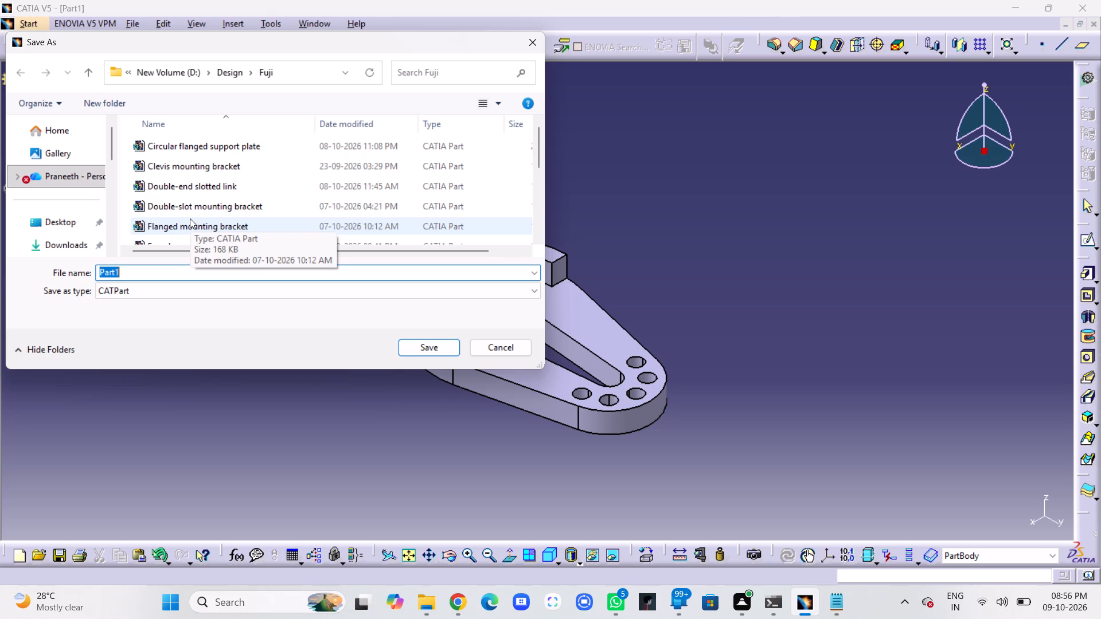
click(141, 272)
click(141, 272)
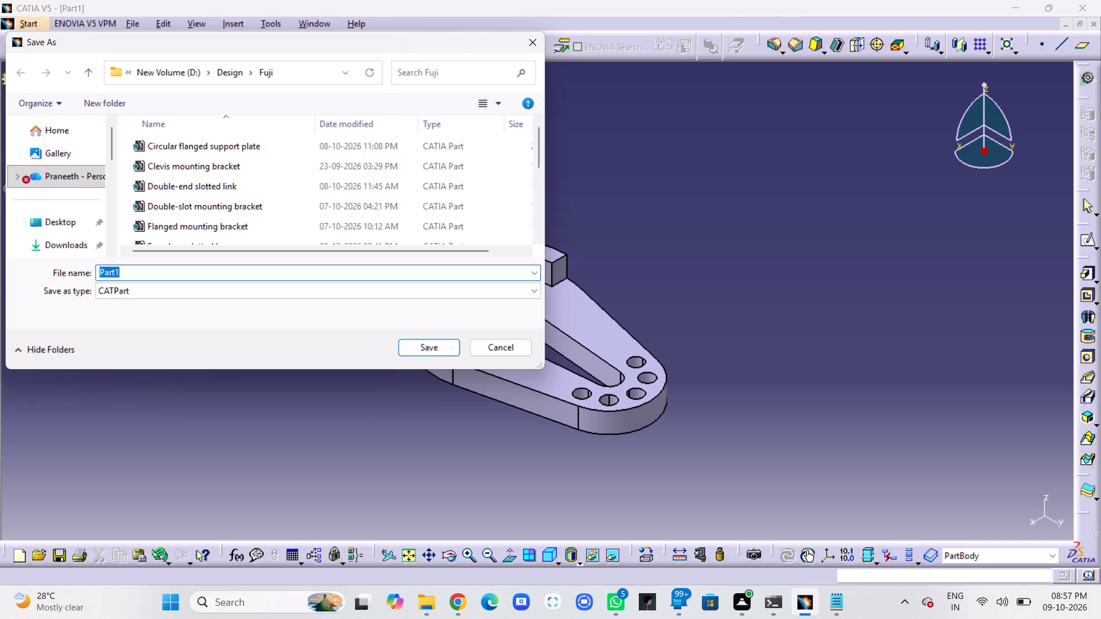
text(Key)
text(hole)
key(space)
text(sloted)
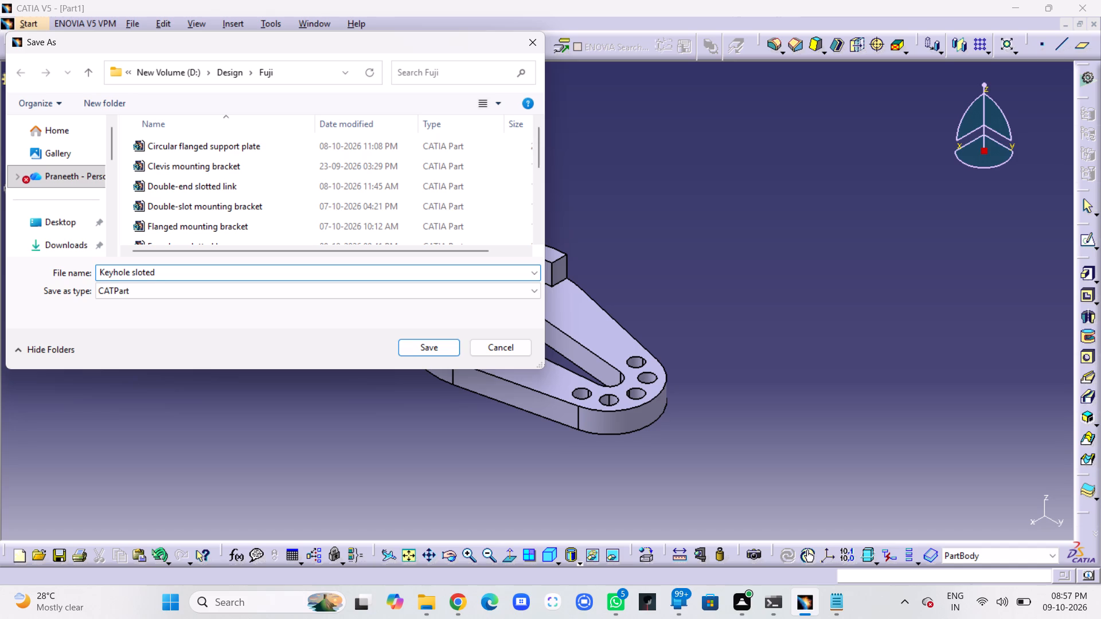
key(space)
text(re)
text(taine)
text(r)
key(space)
text(plate)
click(427, 346)
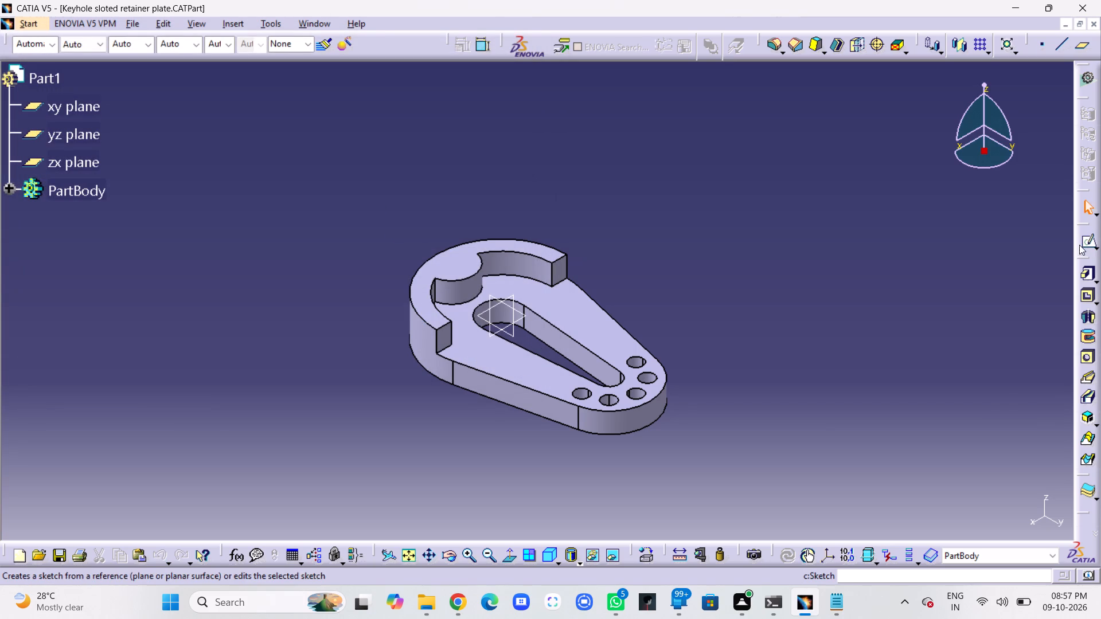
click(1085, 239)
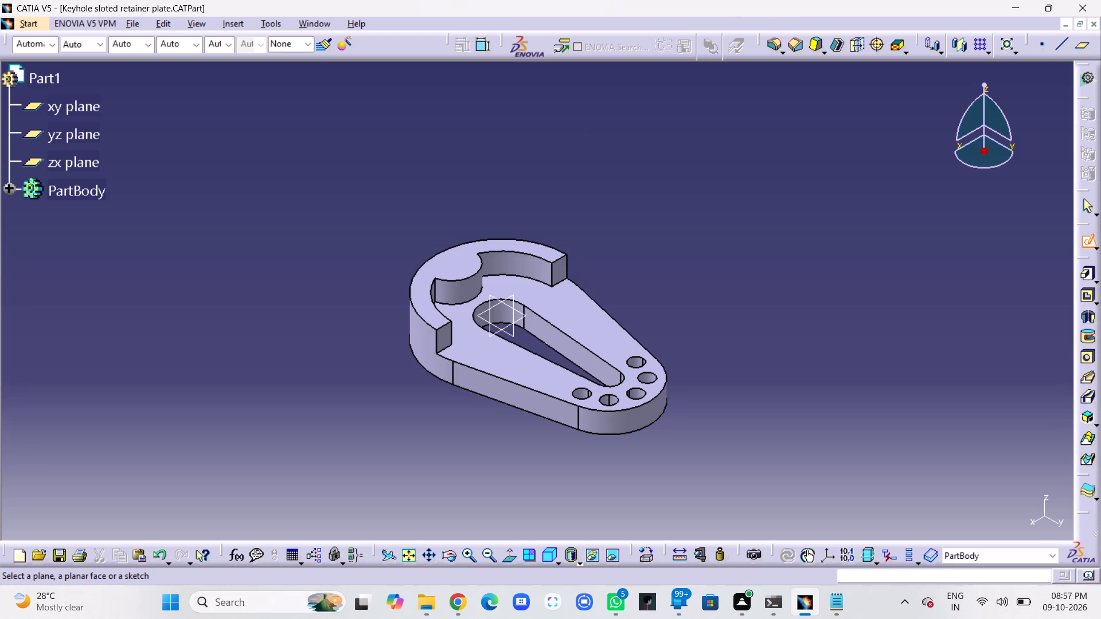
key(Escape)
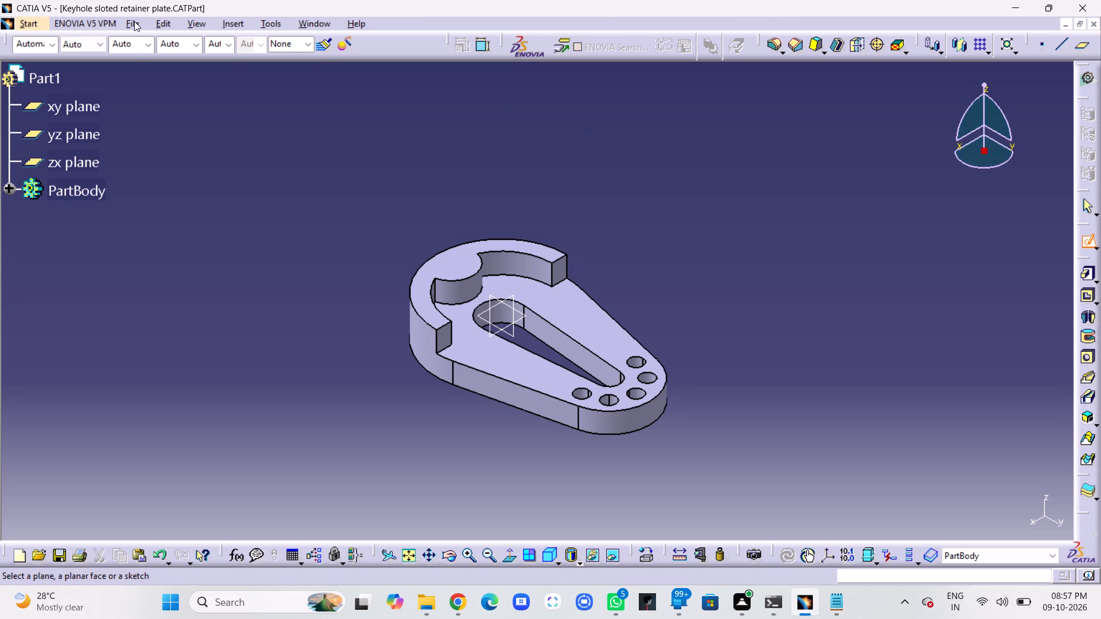
Save a copy of the part in igs format under the same name in the Fuji folder.
click(134, 21)
click(175, 136)
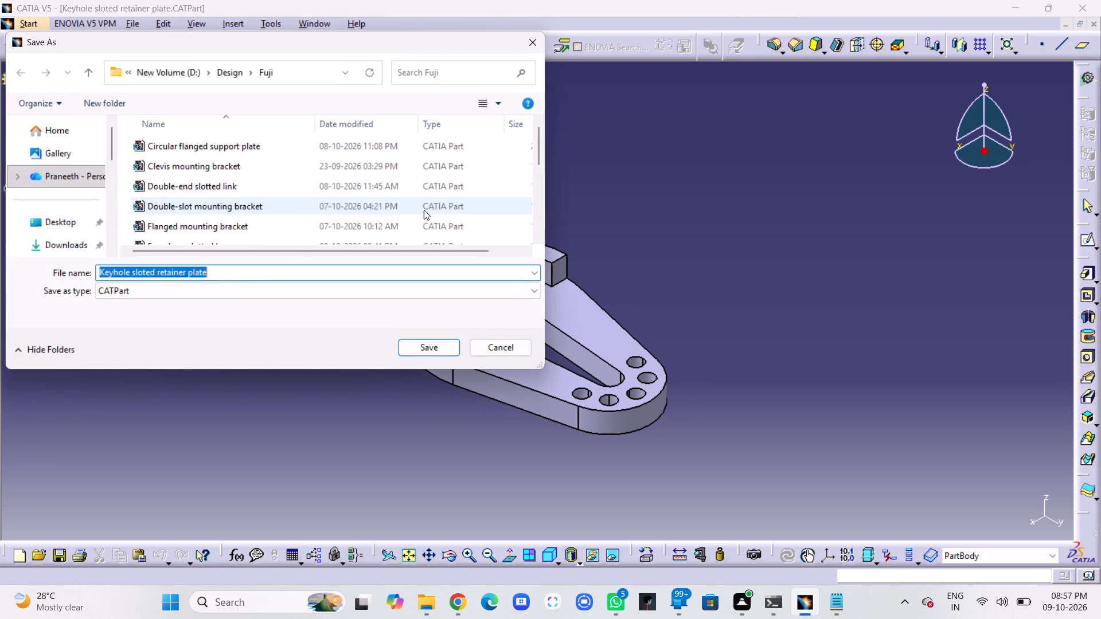
click(229, 289)
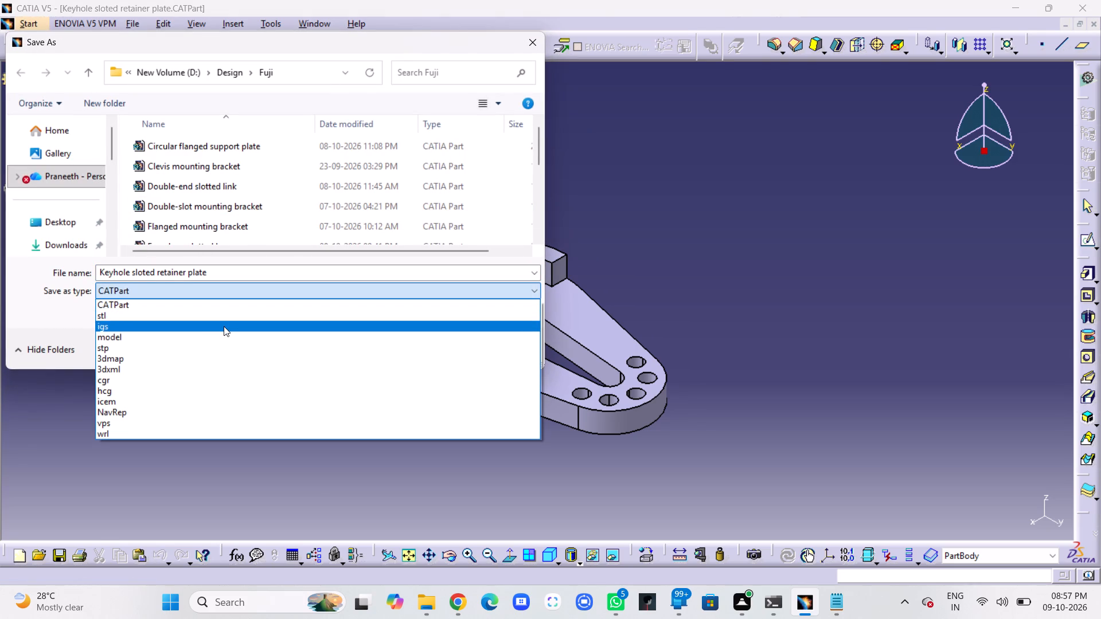
click(224, 326)
click(435, 345)
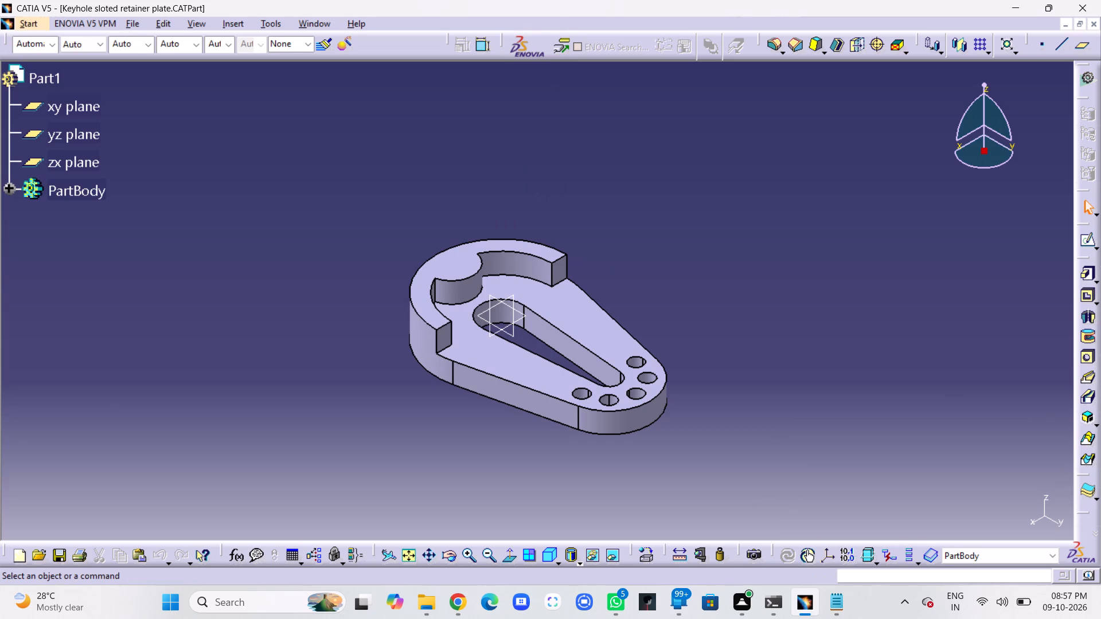
Examine the finished plate and its raised hook from the side, and return to the isometric view.
middle_drag(501, 441, 517, 428)
right_drag(501, 441, 517, 428)
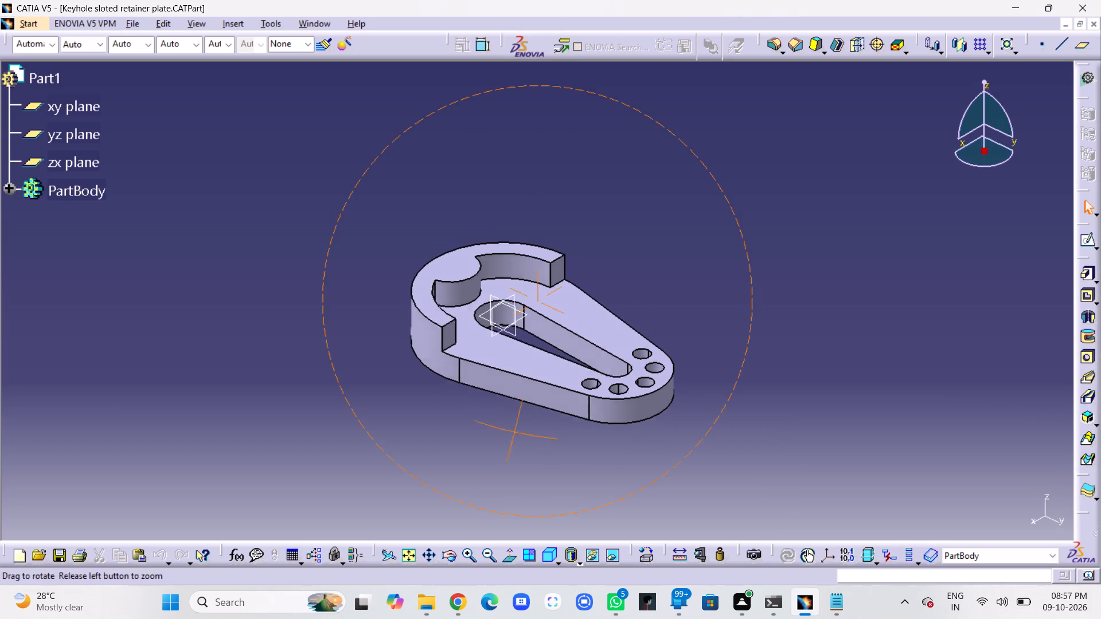
middle_drag(517, 428, 719, 247)
right_drag(517, 428, 595, 202)
middle_click(719, 245)
middle_drag(415, 433, 280, 330)
right_drag(415, 433, 280, 330)
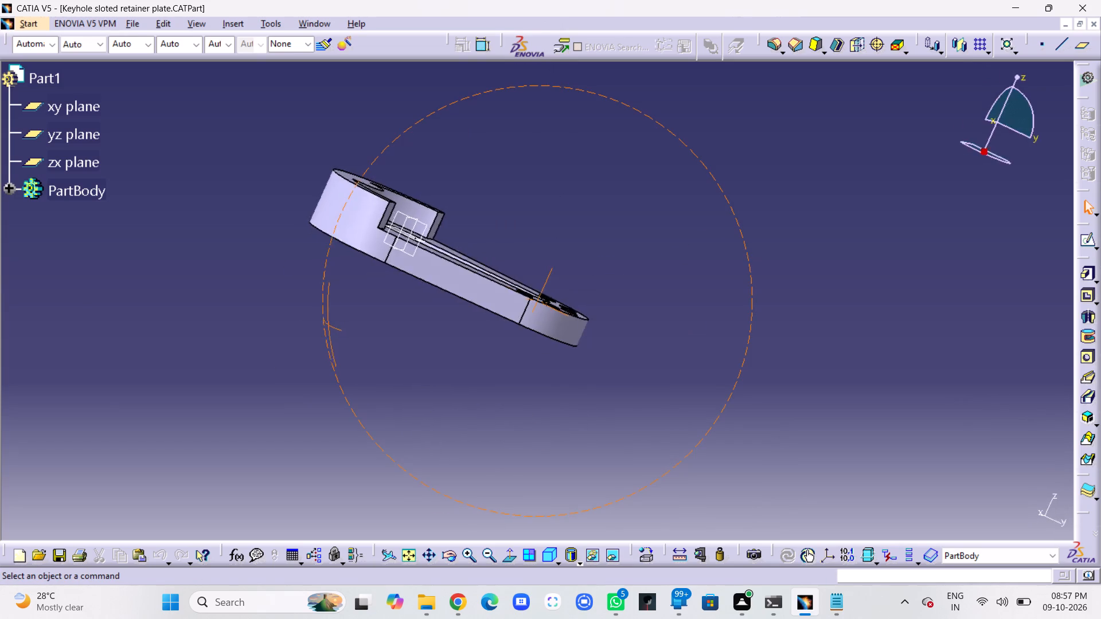
middle_drag(280, 330, 309, 399)
right_drag(280, 330, 309, 399)
middle_click(309, 399)
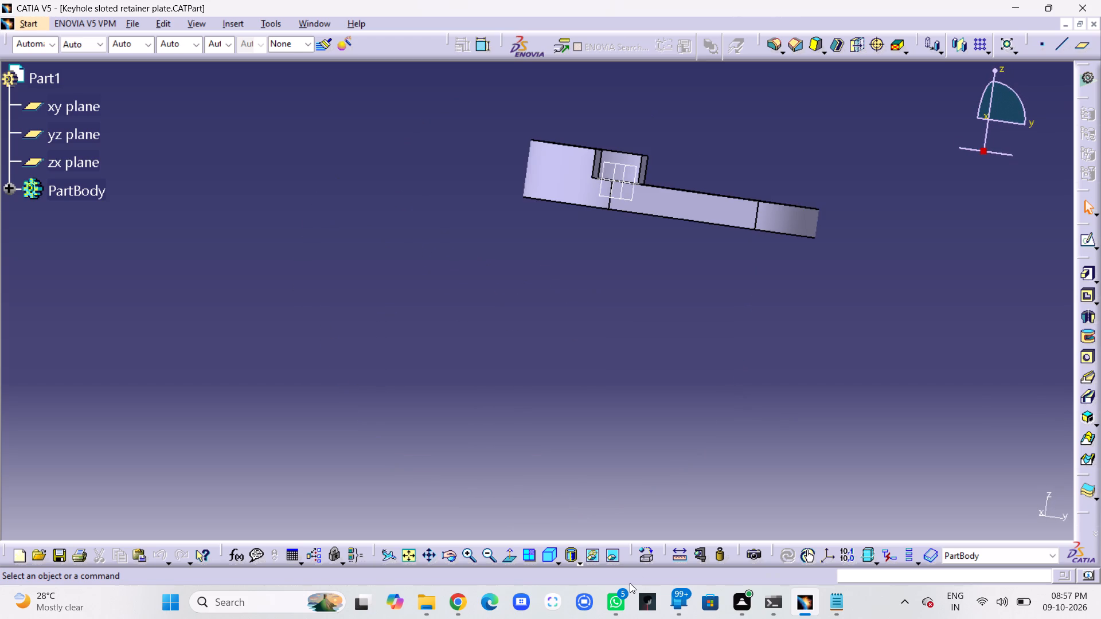
click(545, 556)
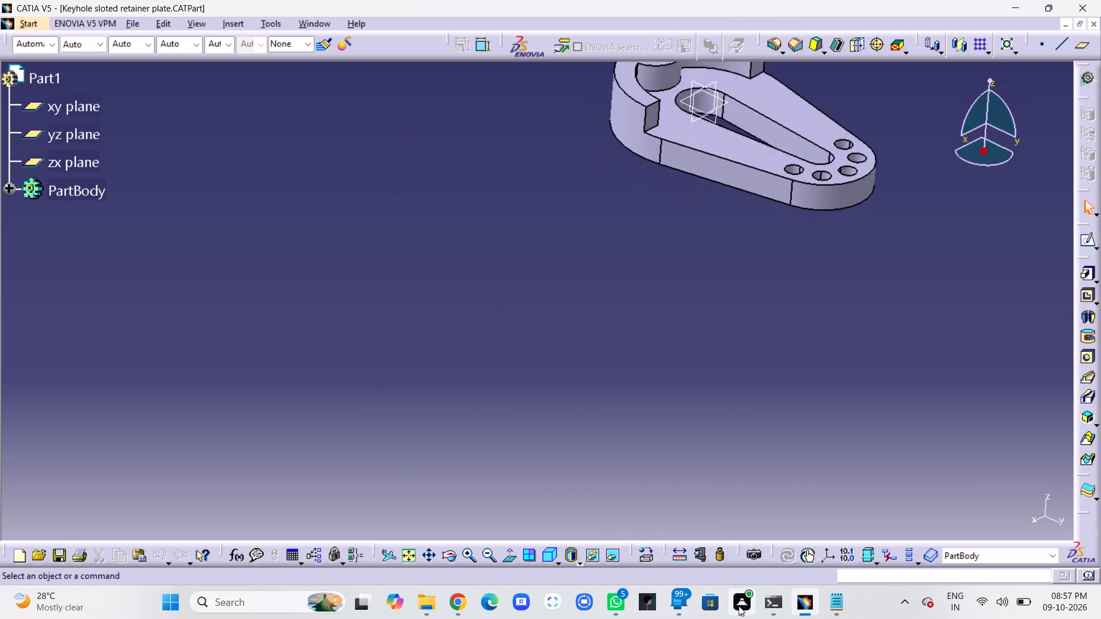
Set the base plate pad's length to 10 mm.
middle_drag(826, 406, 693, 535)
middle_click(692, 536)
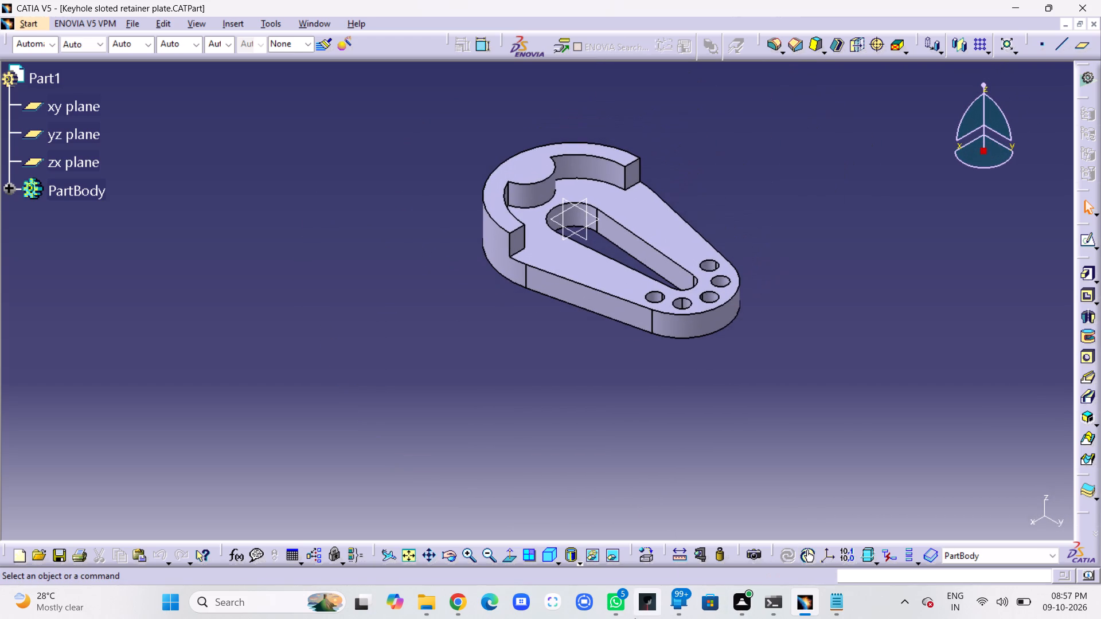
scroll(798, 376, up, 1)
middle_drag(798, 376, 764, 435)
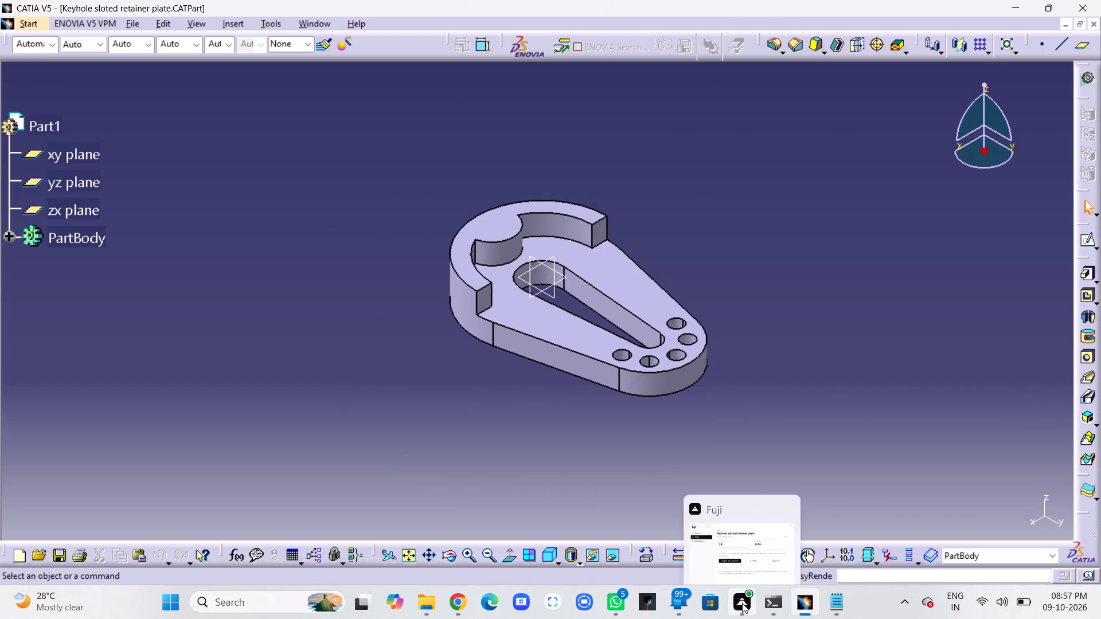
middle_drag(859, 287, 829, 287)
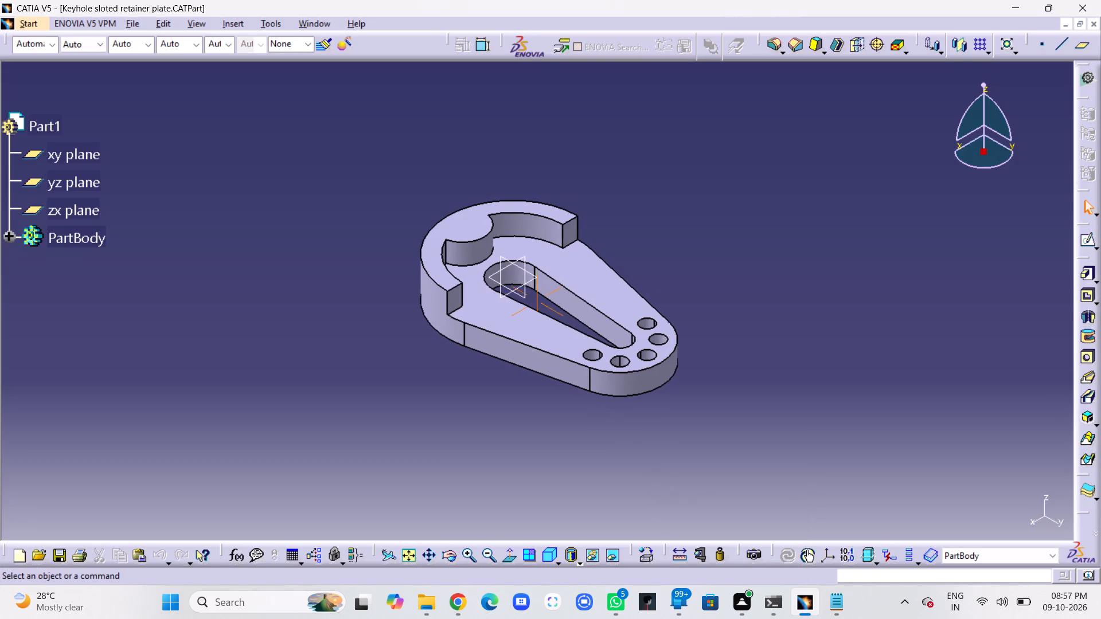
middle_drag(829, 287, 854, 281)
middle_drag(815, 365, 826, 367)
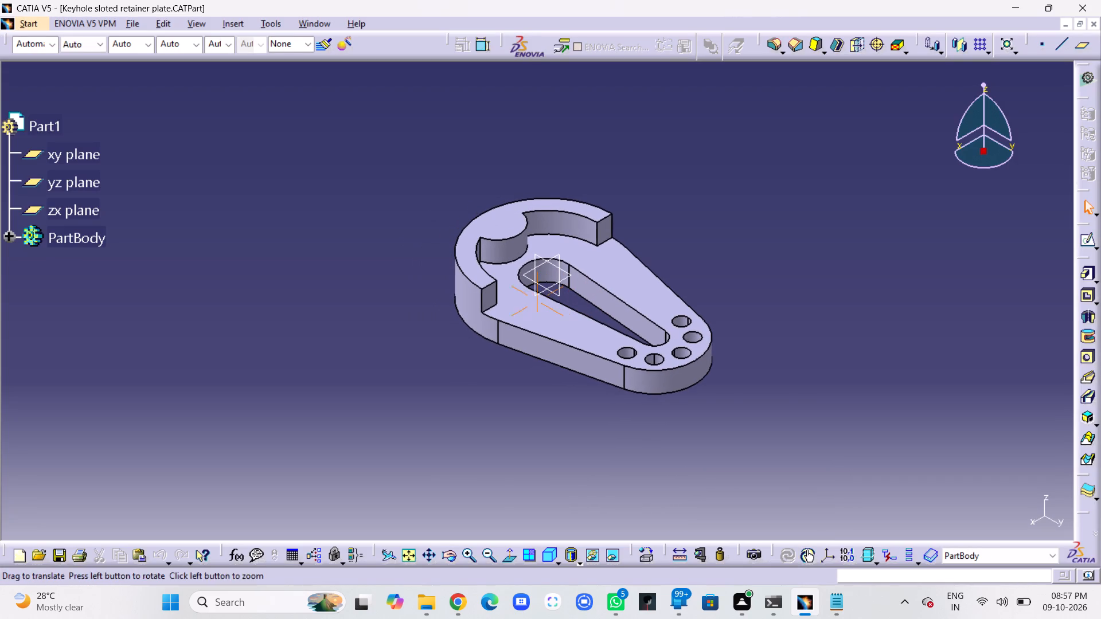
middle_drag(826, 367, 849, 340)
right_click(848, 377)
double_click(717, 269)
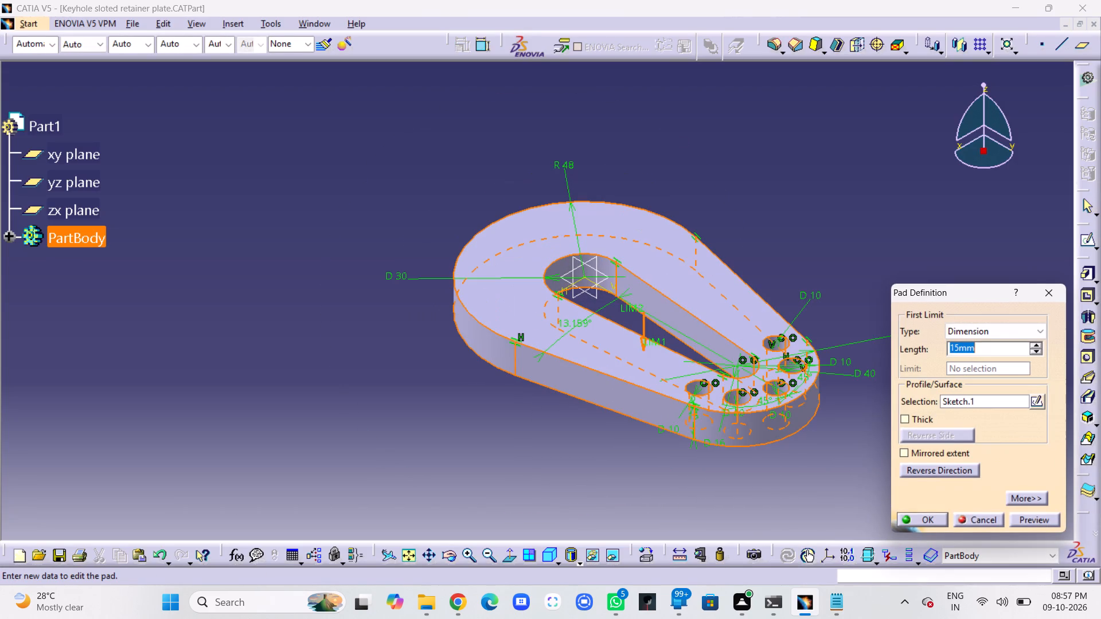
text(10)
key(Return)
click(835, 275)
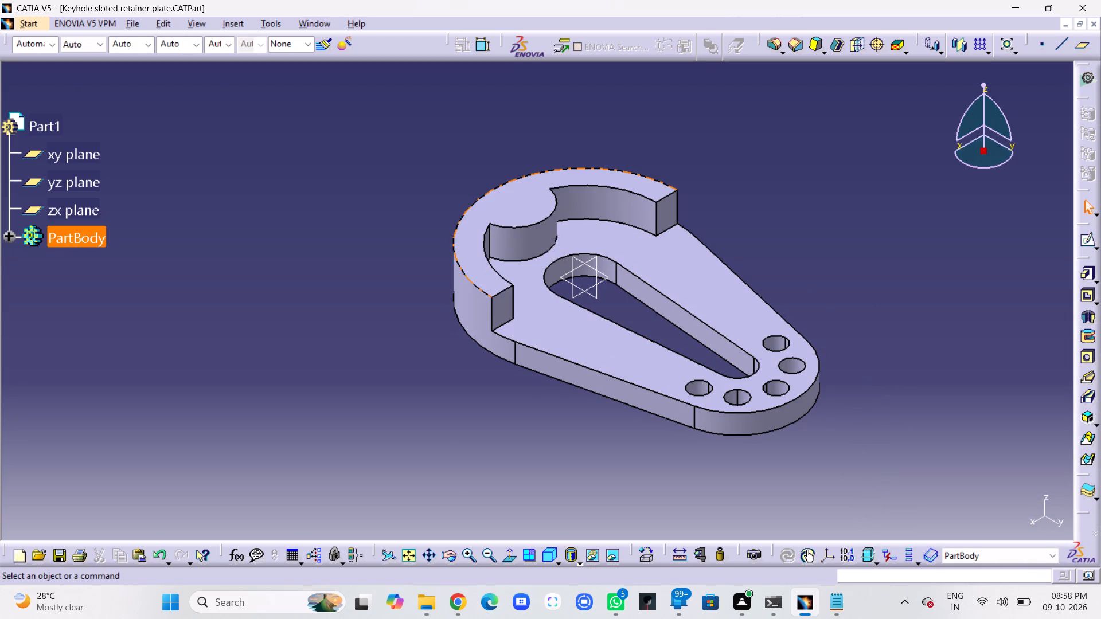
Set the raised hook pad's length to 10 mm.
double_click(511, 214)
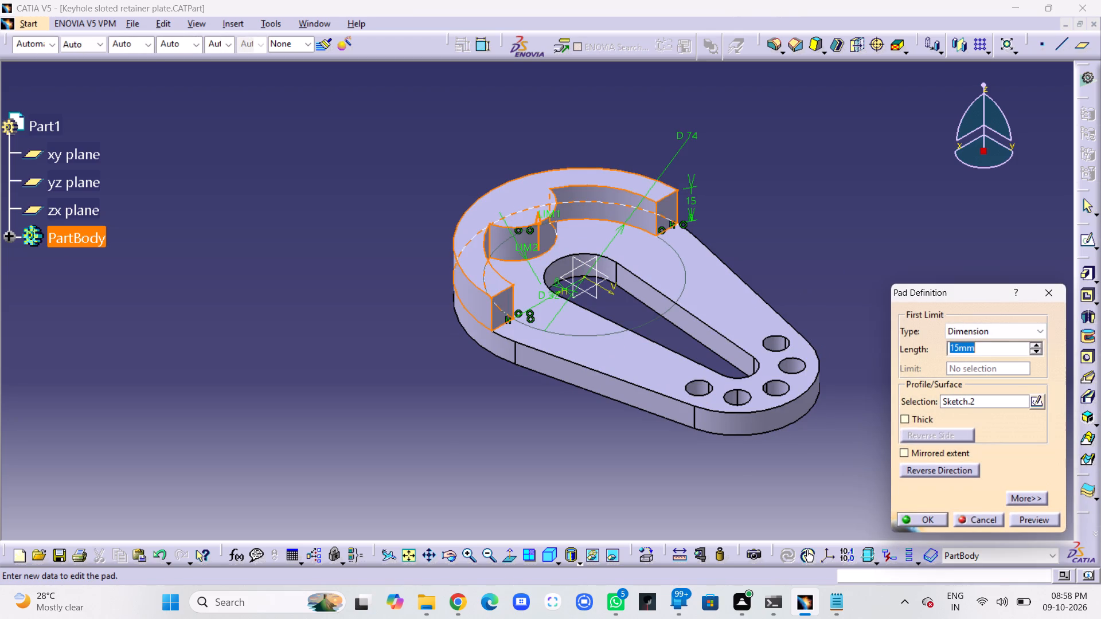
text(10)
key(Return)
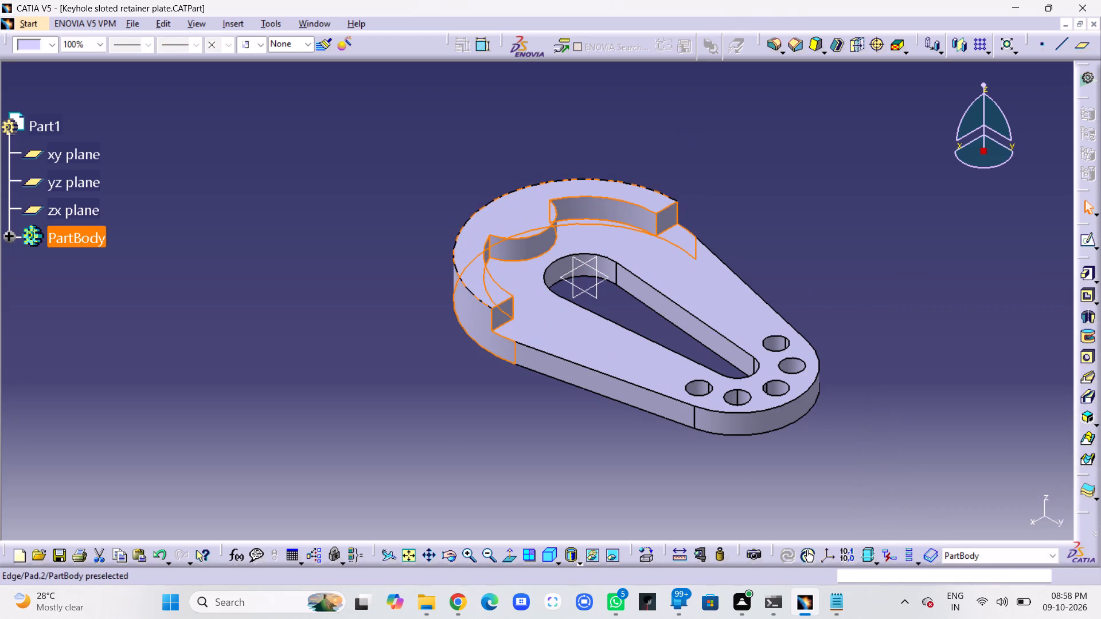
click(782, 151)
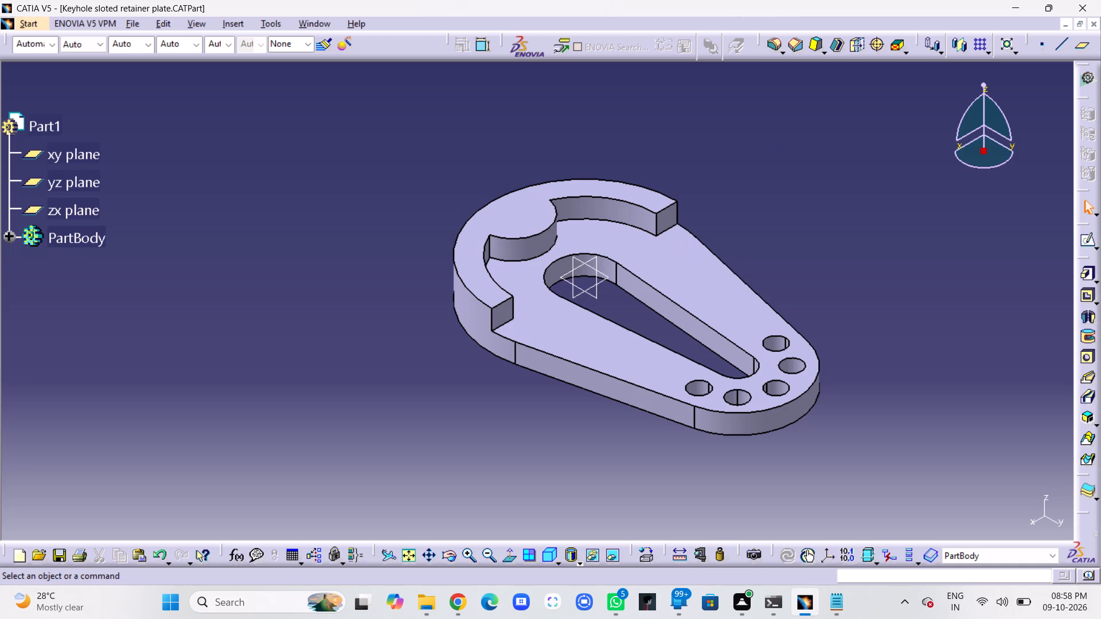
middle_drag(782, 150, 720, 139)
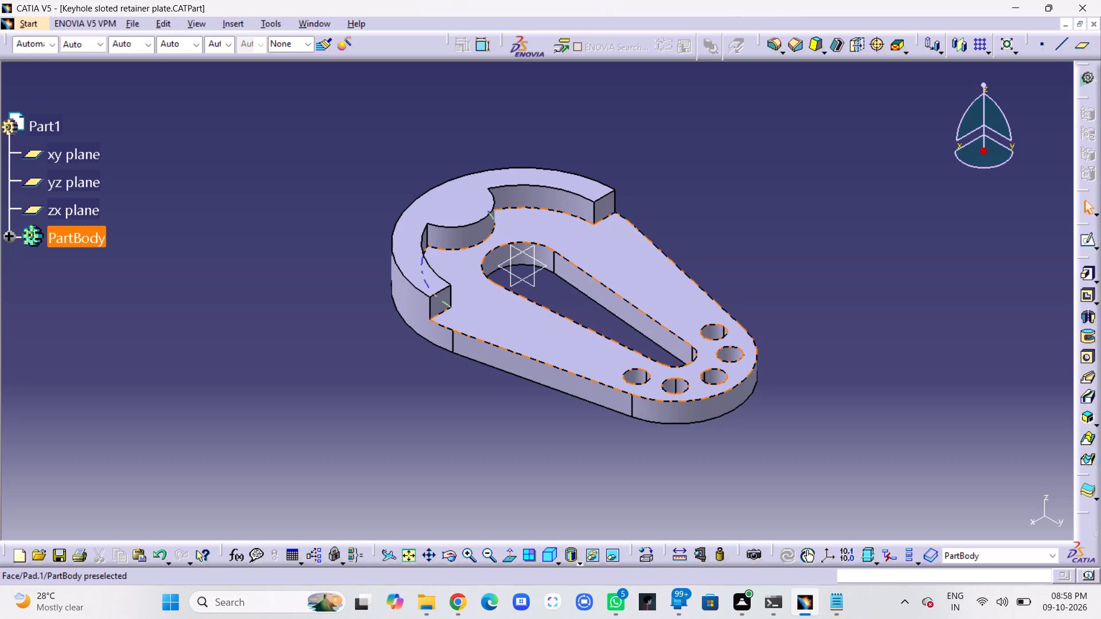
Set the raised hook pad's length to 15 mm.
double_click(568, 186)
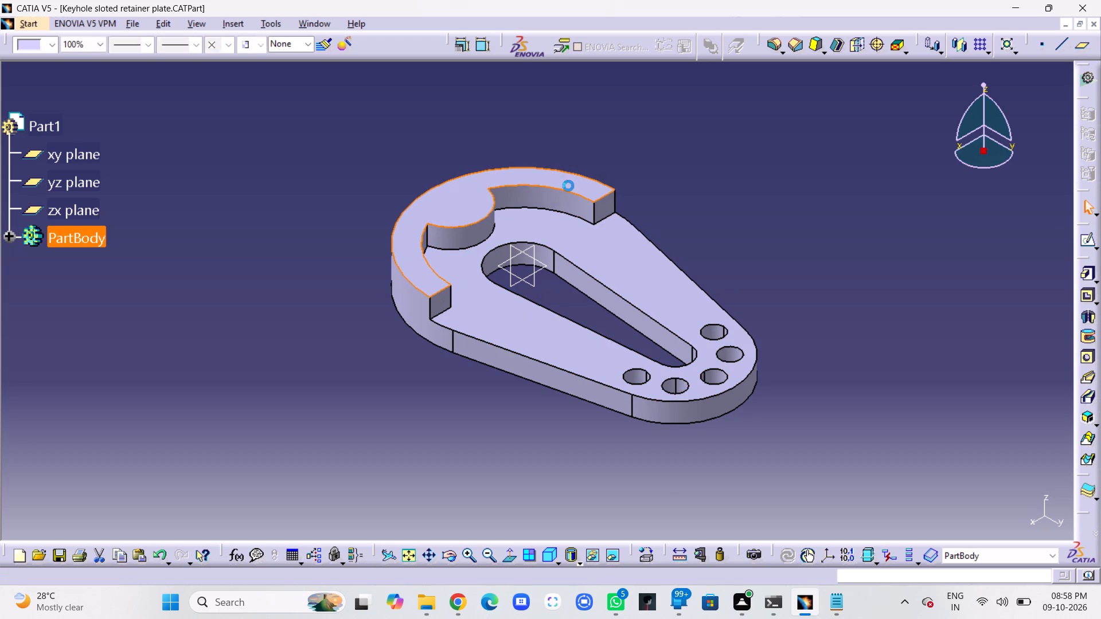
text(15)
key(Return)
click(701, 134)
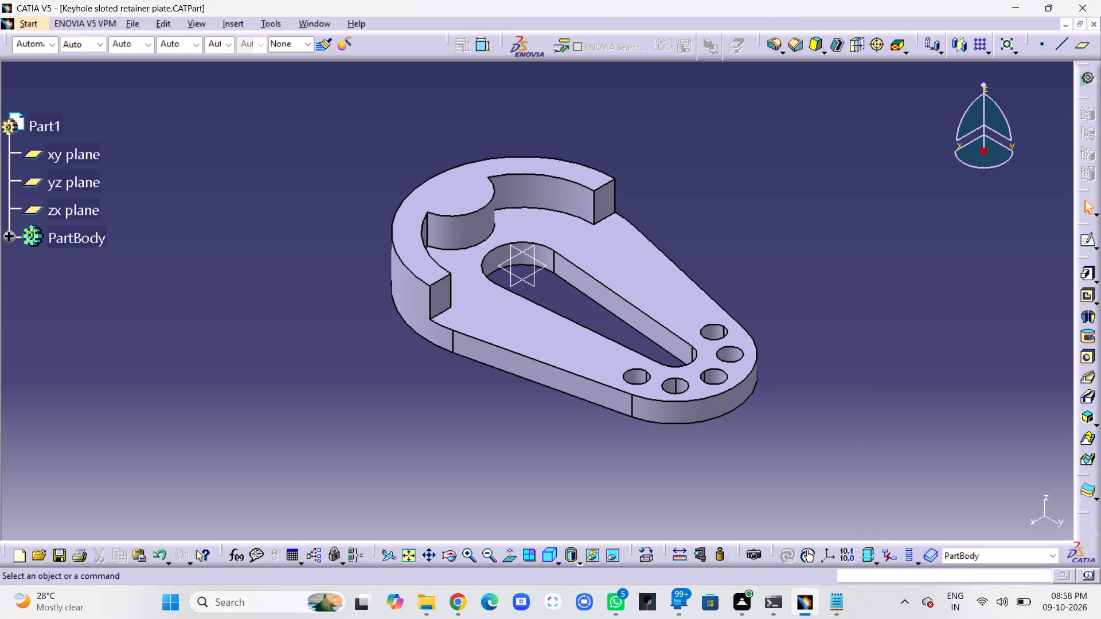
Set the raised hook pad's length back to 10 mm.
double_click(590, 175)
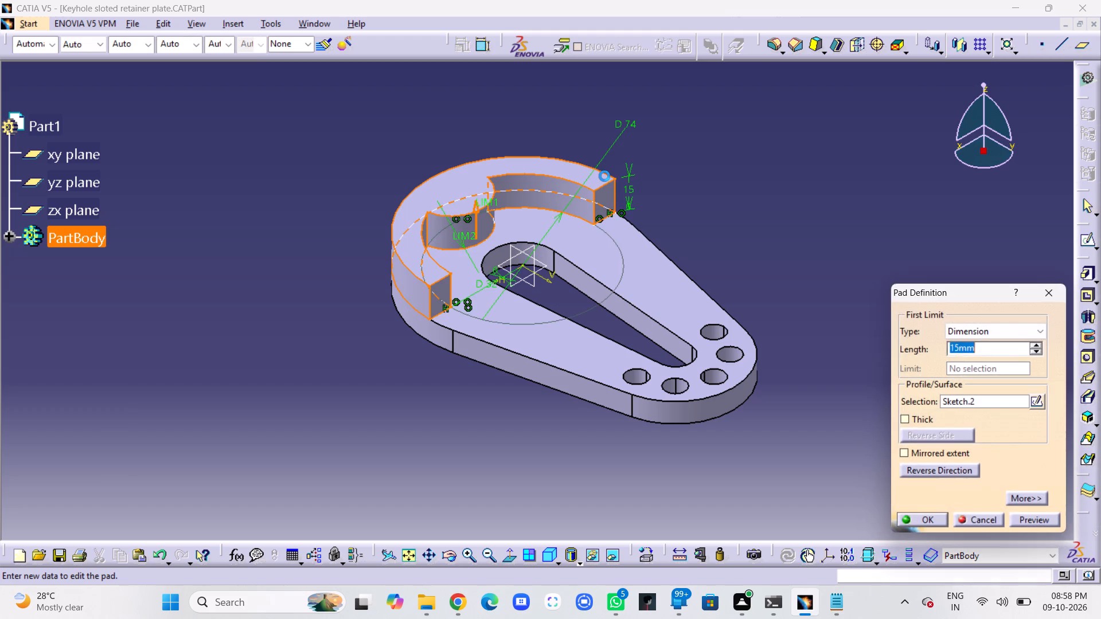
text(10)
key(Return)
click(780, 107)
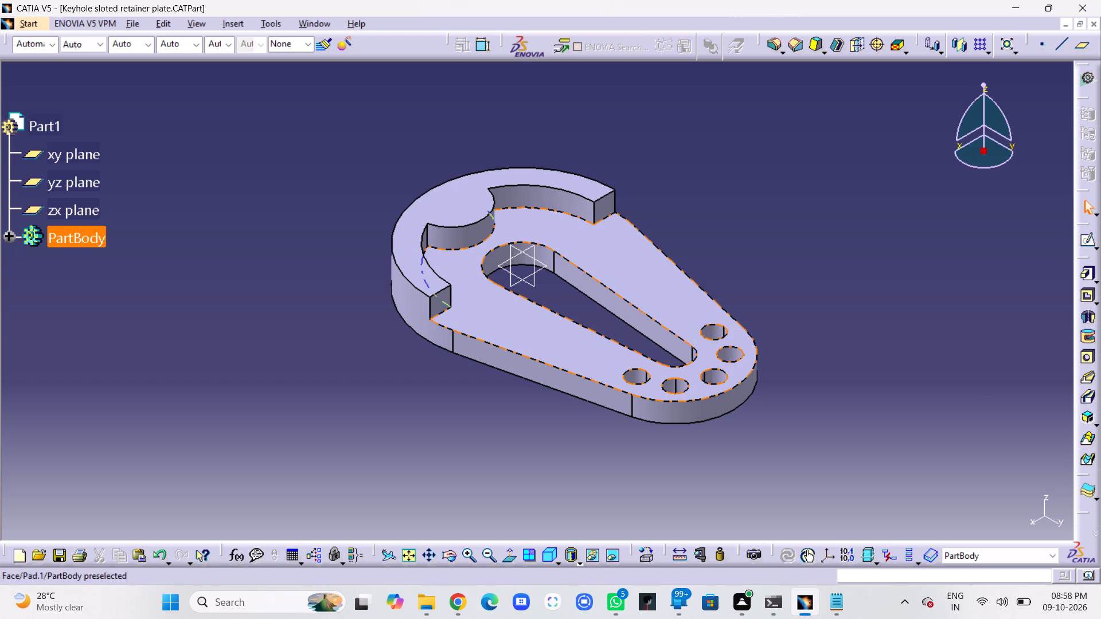
Open the base pad's sketch for editing and dimension the length of the vertical centre line between the two arc centres.
double_click(665, 292)
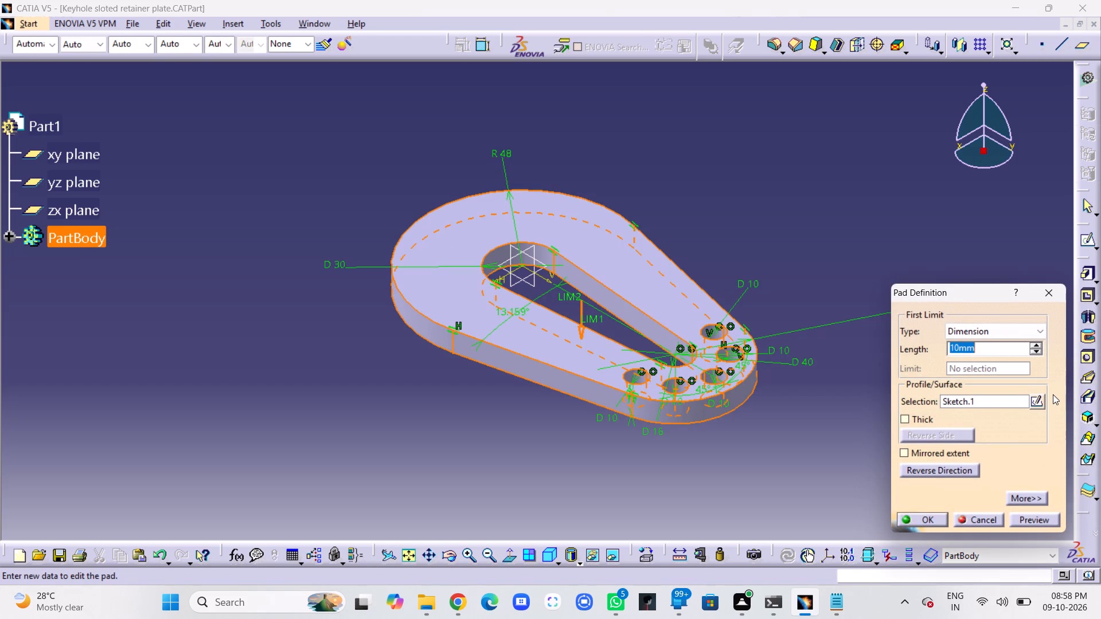
click(1037, 398)
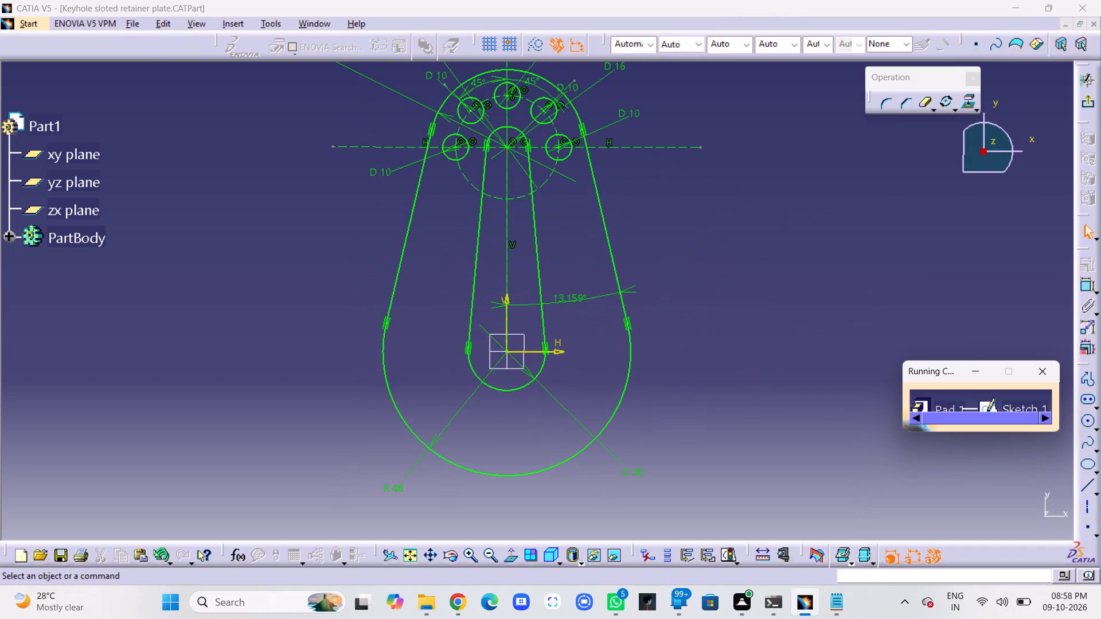
click(874, 303)
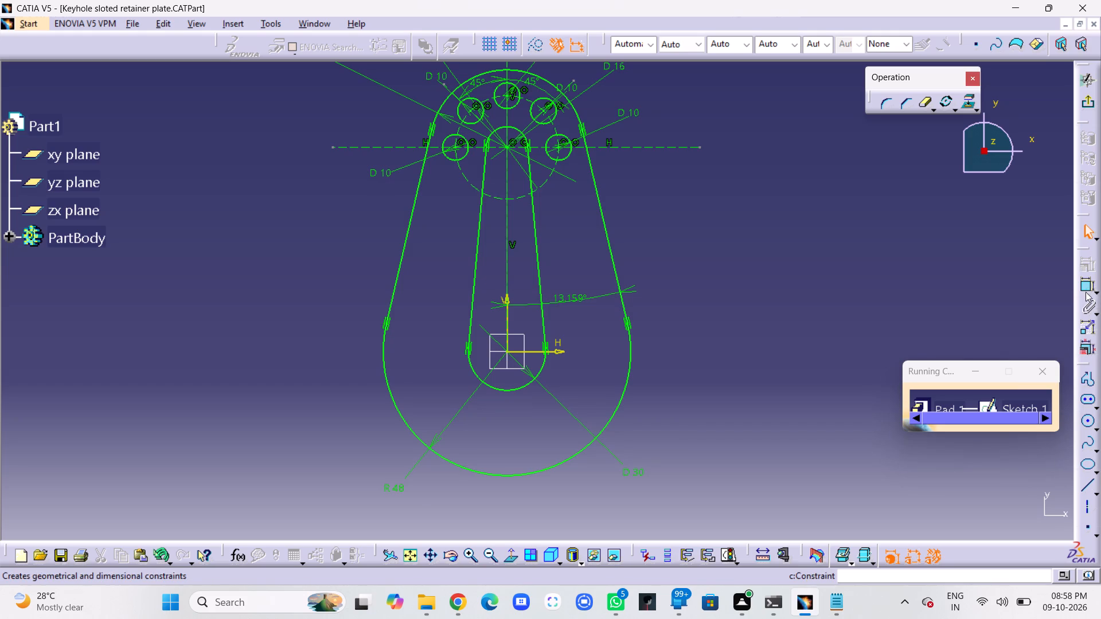
click(1087, 289)
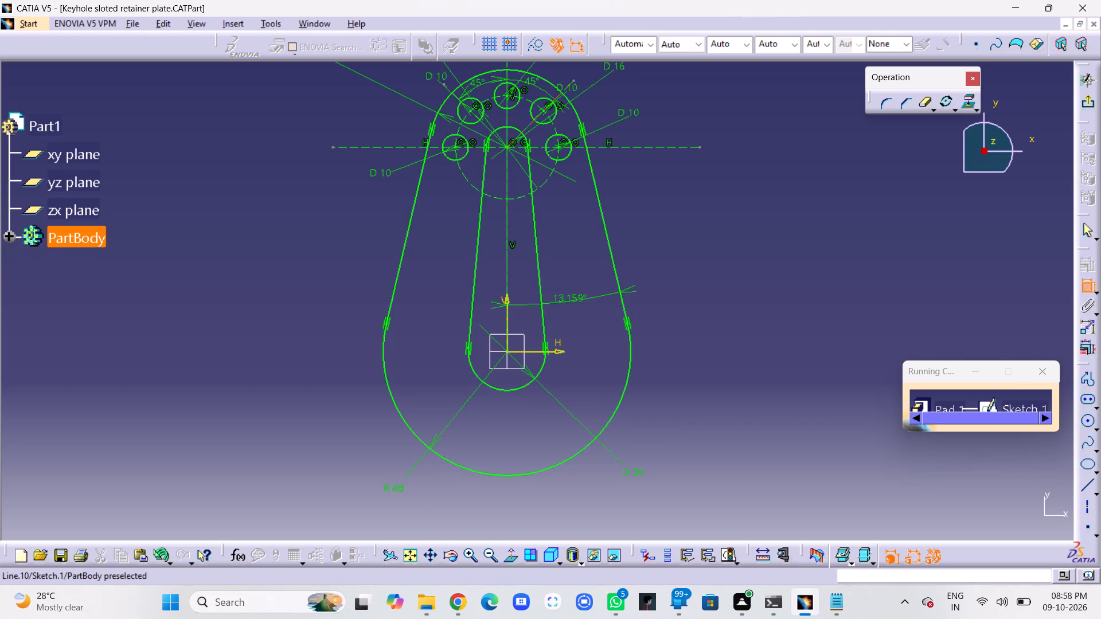
click(507, 225)
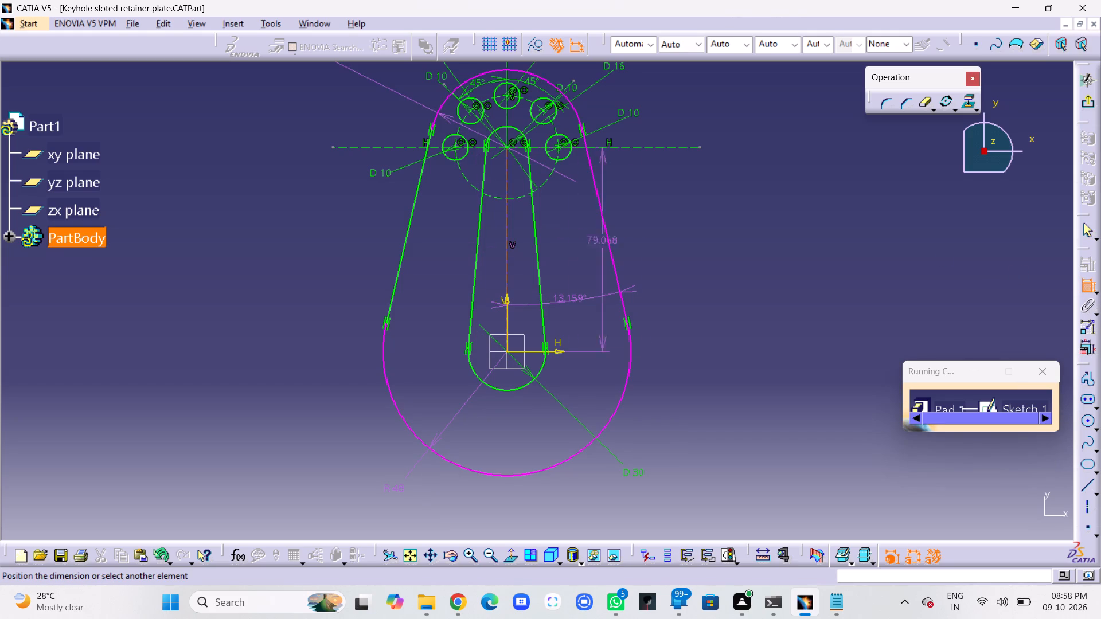
click(669, 244)
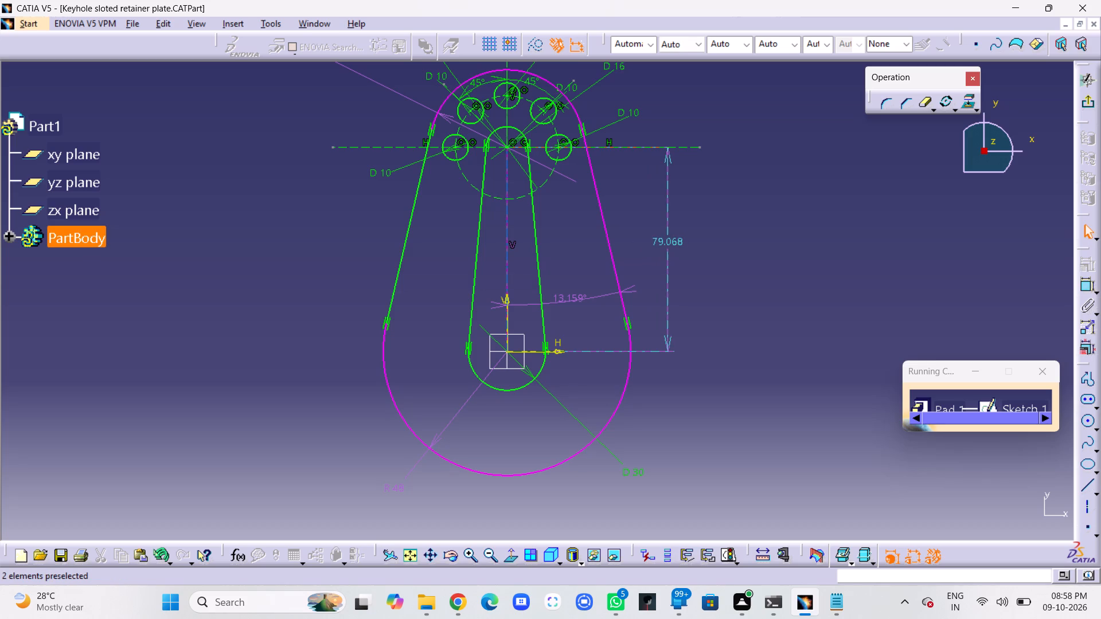
click(1052, 373)
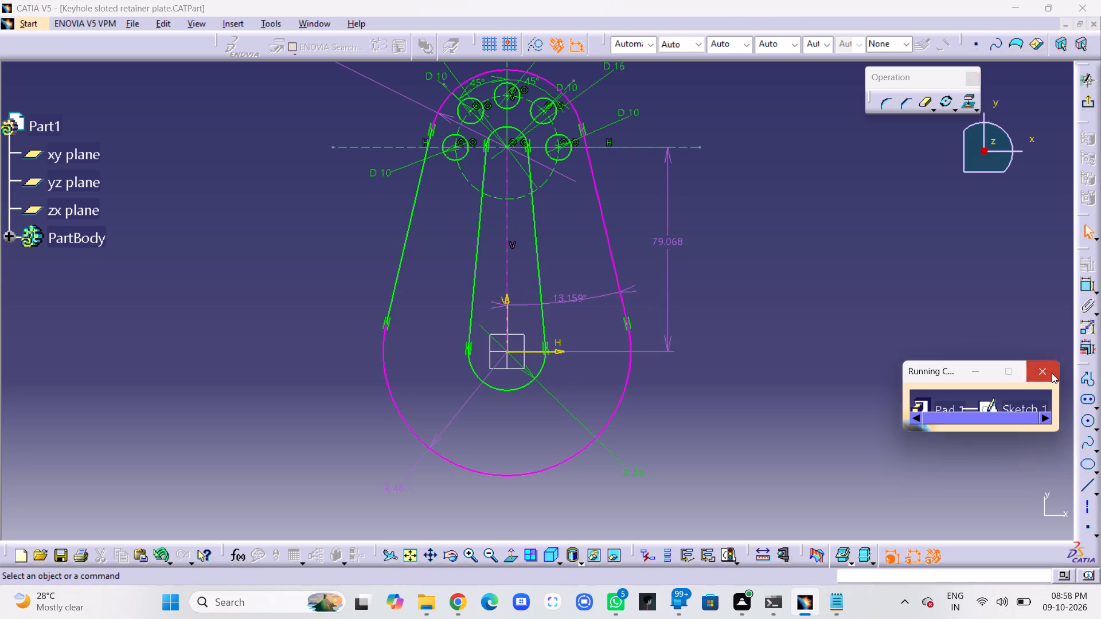
Delete the angle constraint between the vertical centre line and the slanted outer edge of the base profile.
middle_drag(825, 230, 929, 268)
click(685, 335)
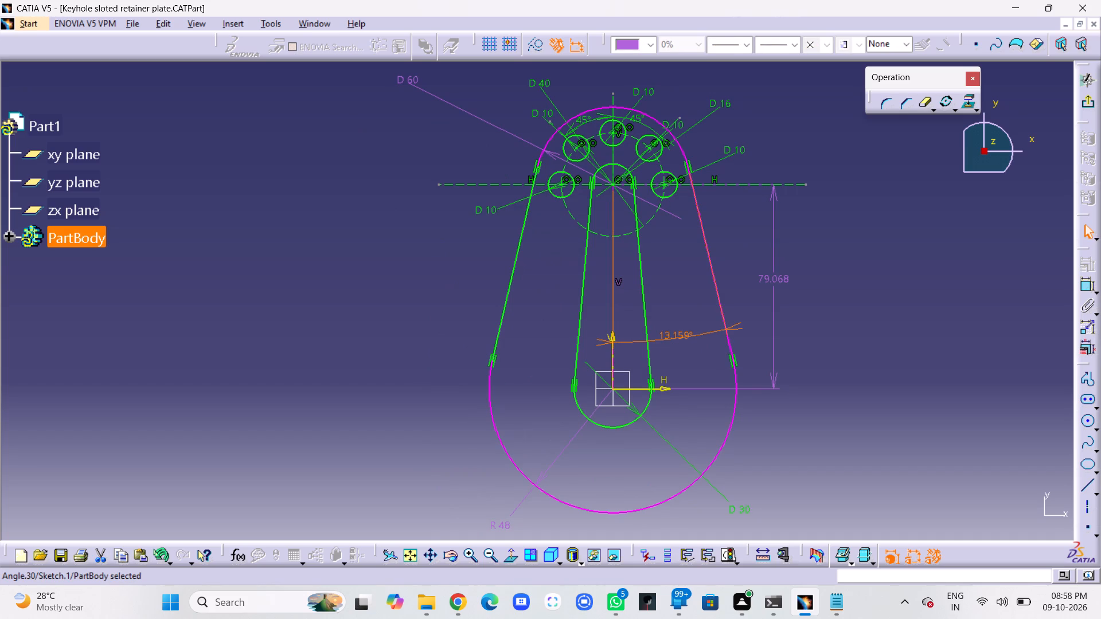
key(Delete)
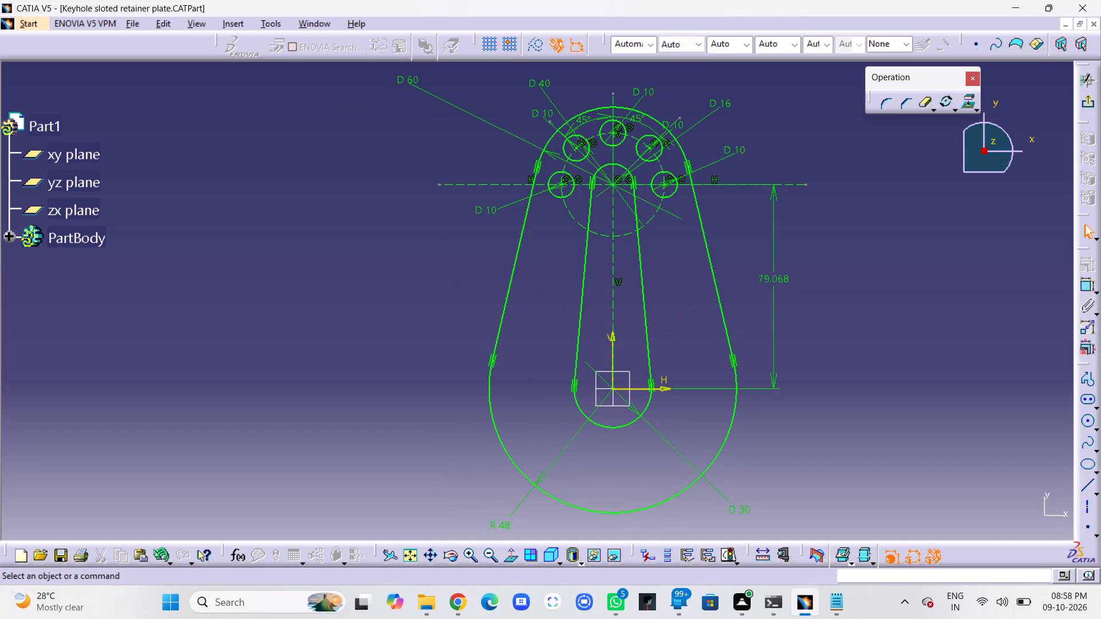
Set the vertical centre distance between the two ends to 50 mm and exit the sketch, rebuilding the base pad.
double_click(782, 279)
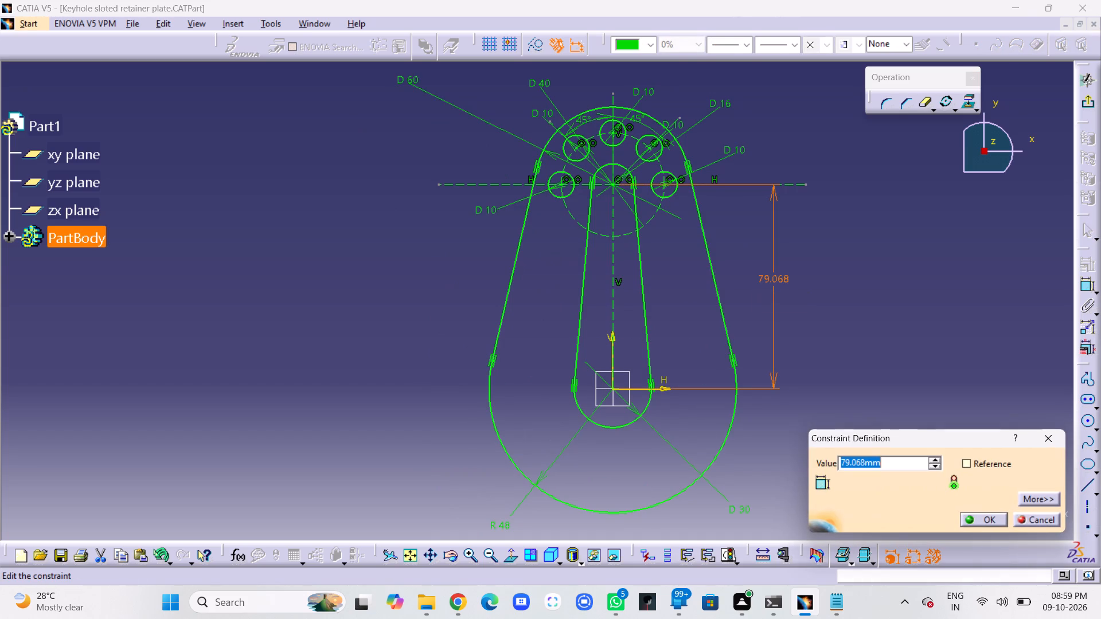
text(50)
key(Return)
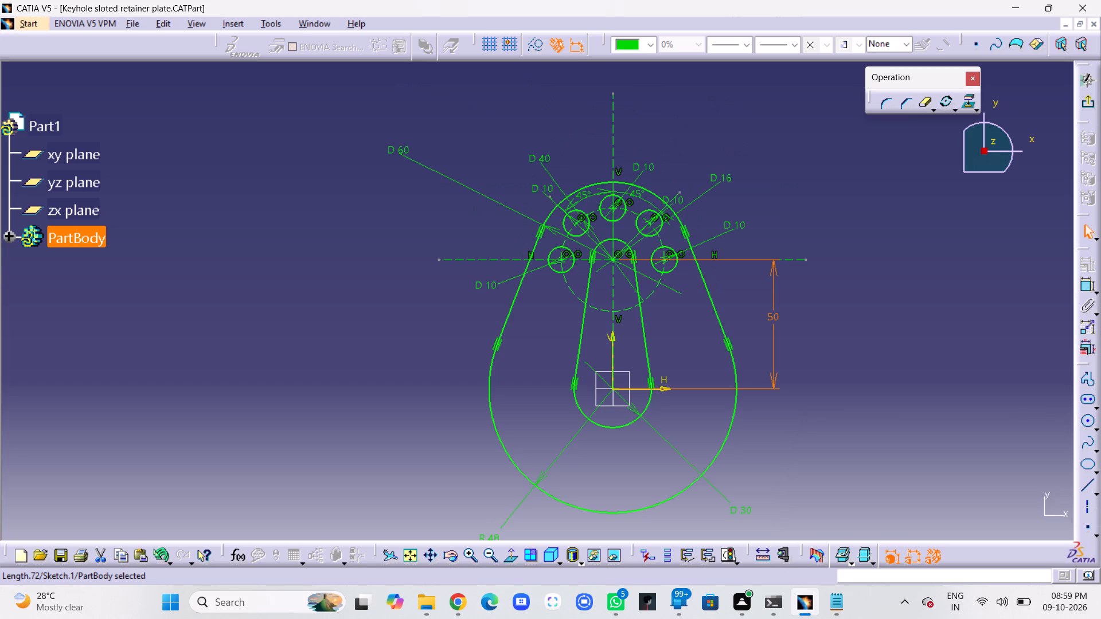
click(845, 283)
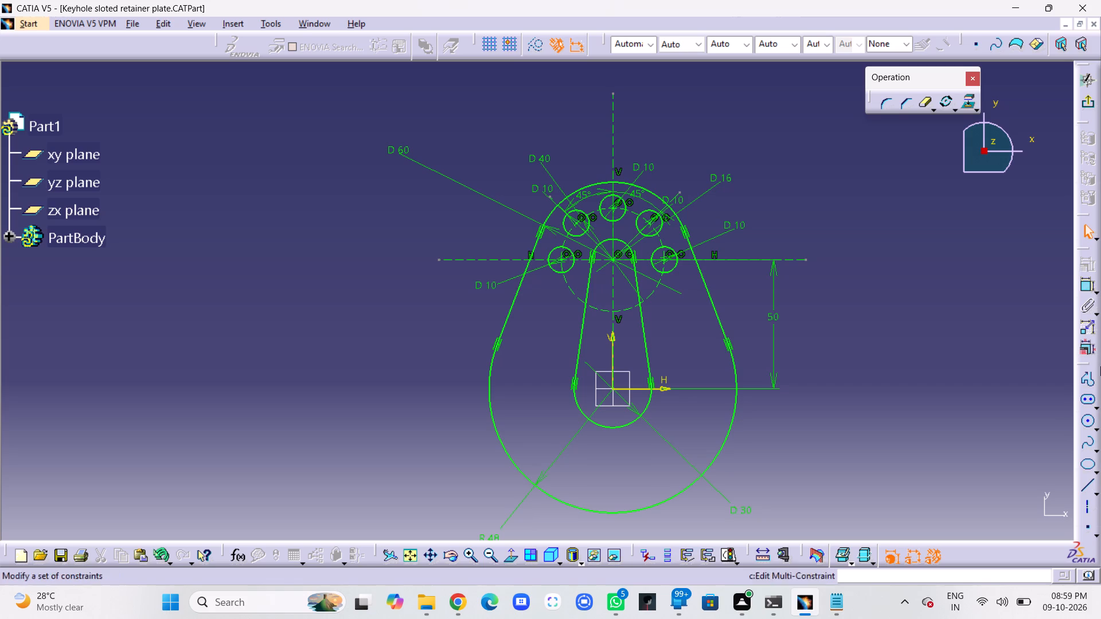
click(1086, 111)
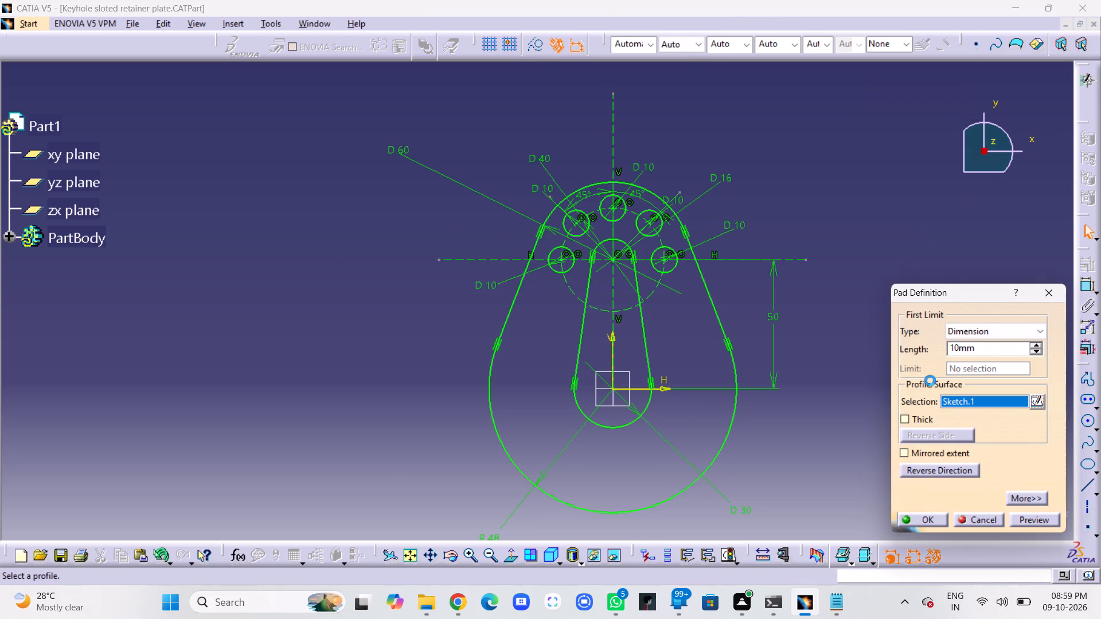
click(1026, 519)
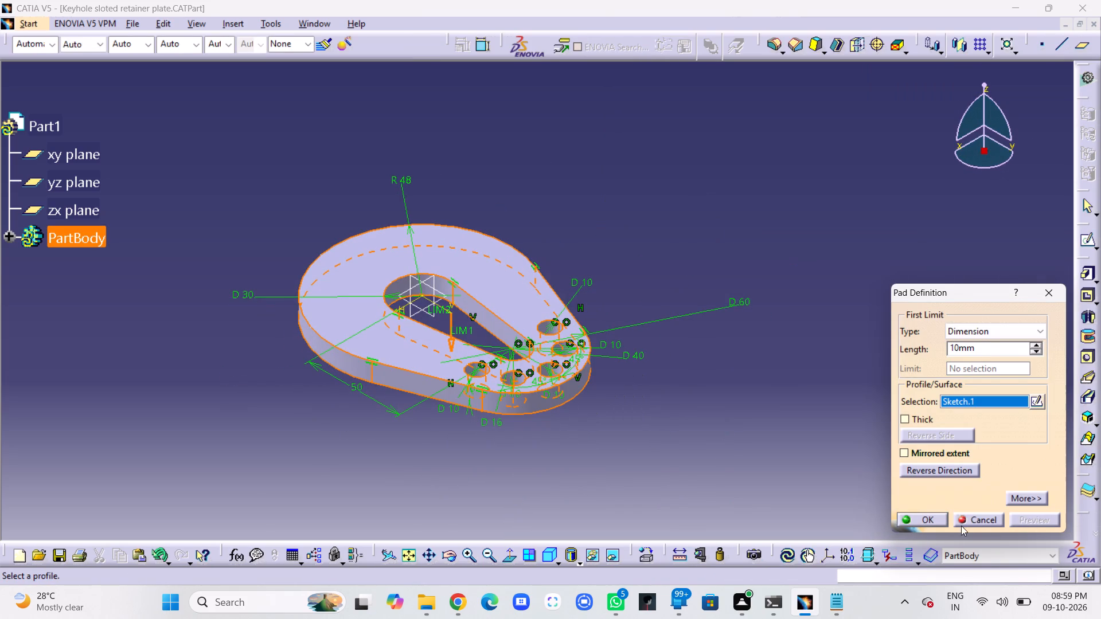
click(938, 518)
click(809, 468)
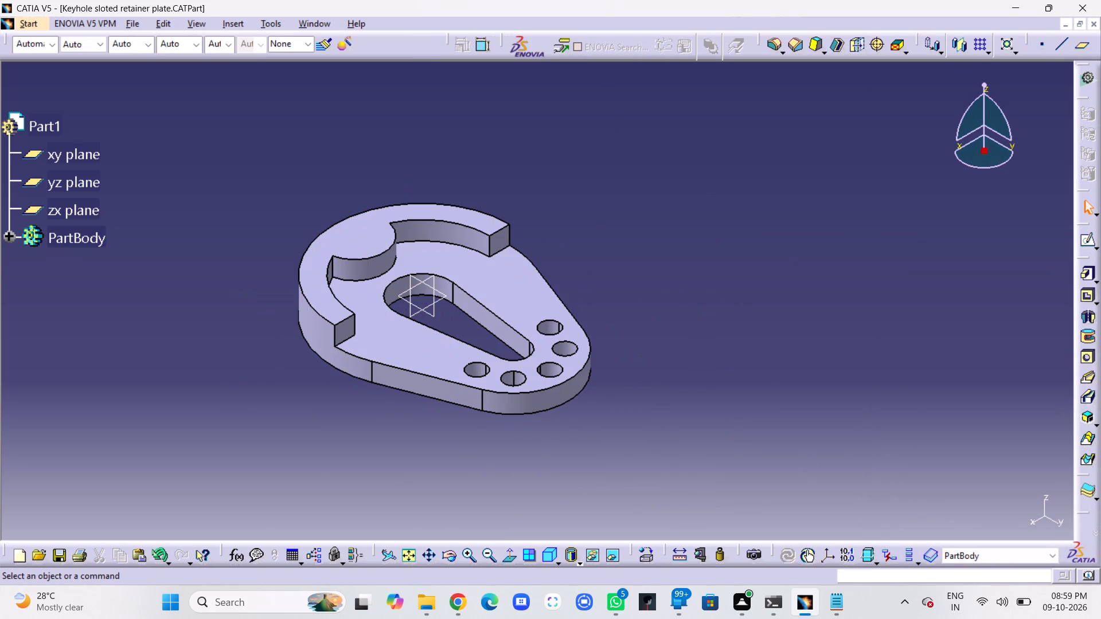
Set the base plate pad's length to 15 mm.
middle_drag(809, 468, 958, 420)
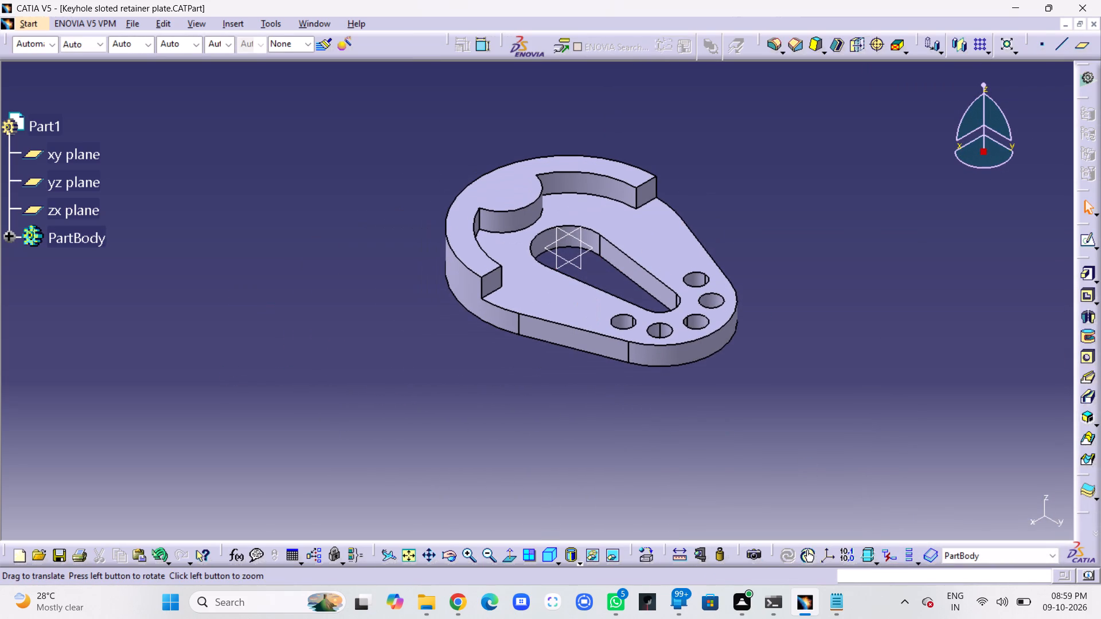
double_click(686, 262)
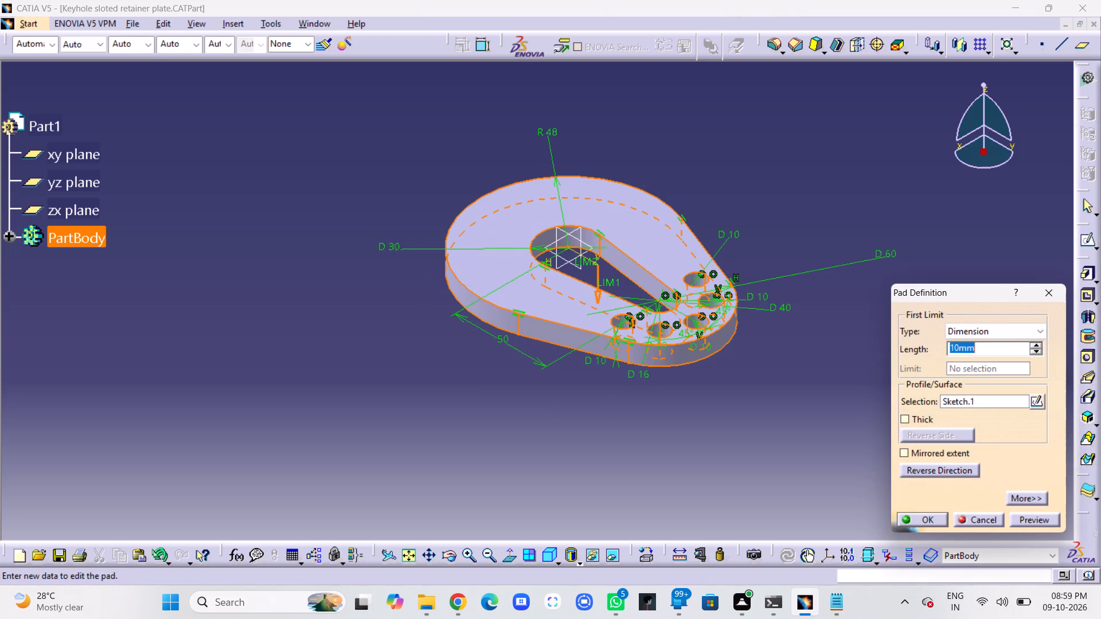
text(15)
key(Return)
click(764, 276)
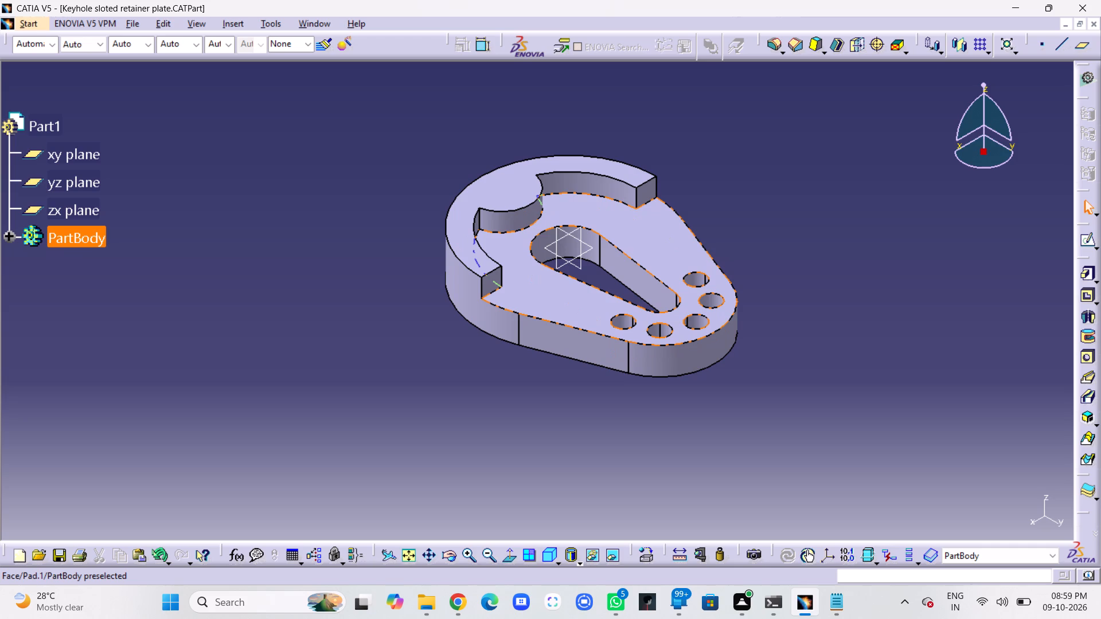
Set the raised hook pad's length to 15 mm.
double_click(512, 190)
text(15)
key(Return)
click(770, 201)
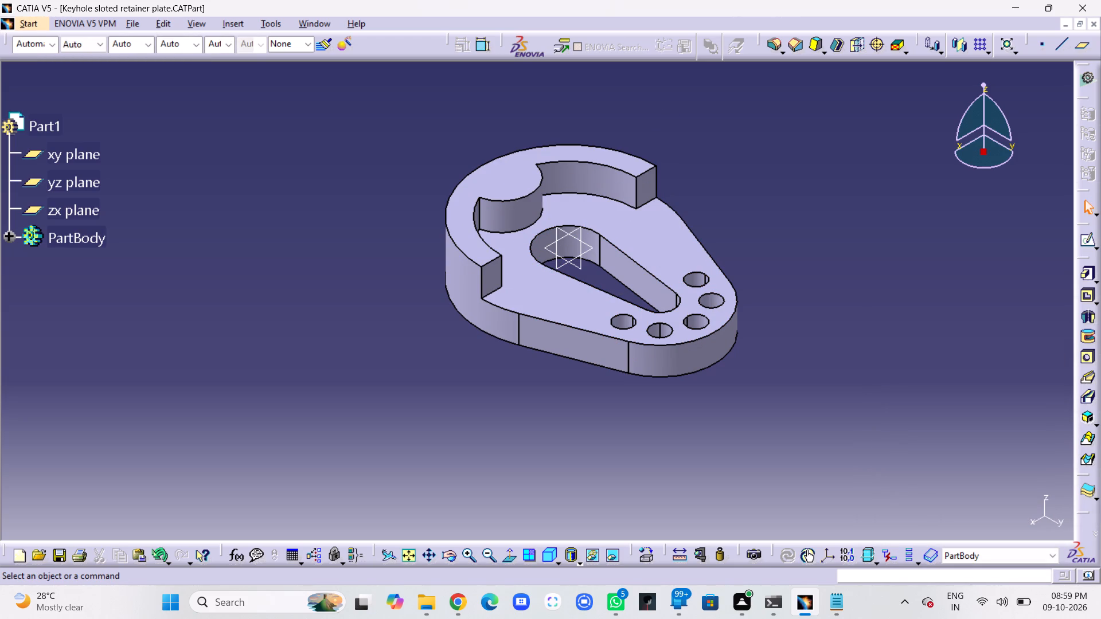
Set the isometric view and save the modified part.
click(552, 551)
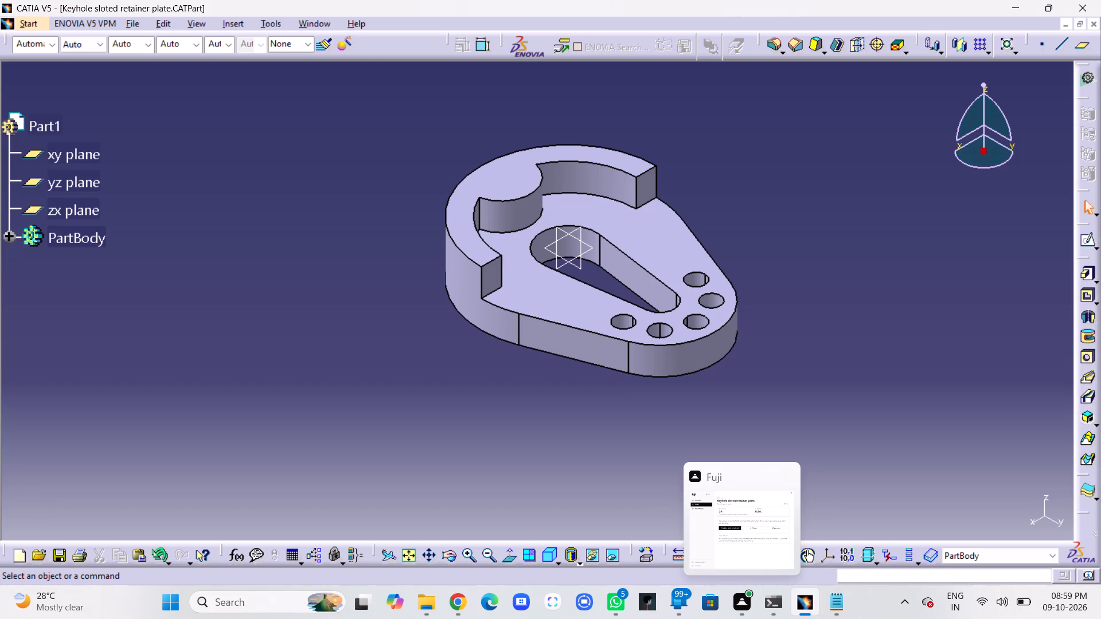
middle_drag(969, 390, 989, 425)
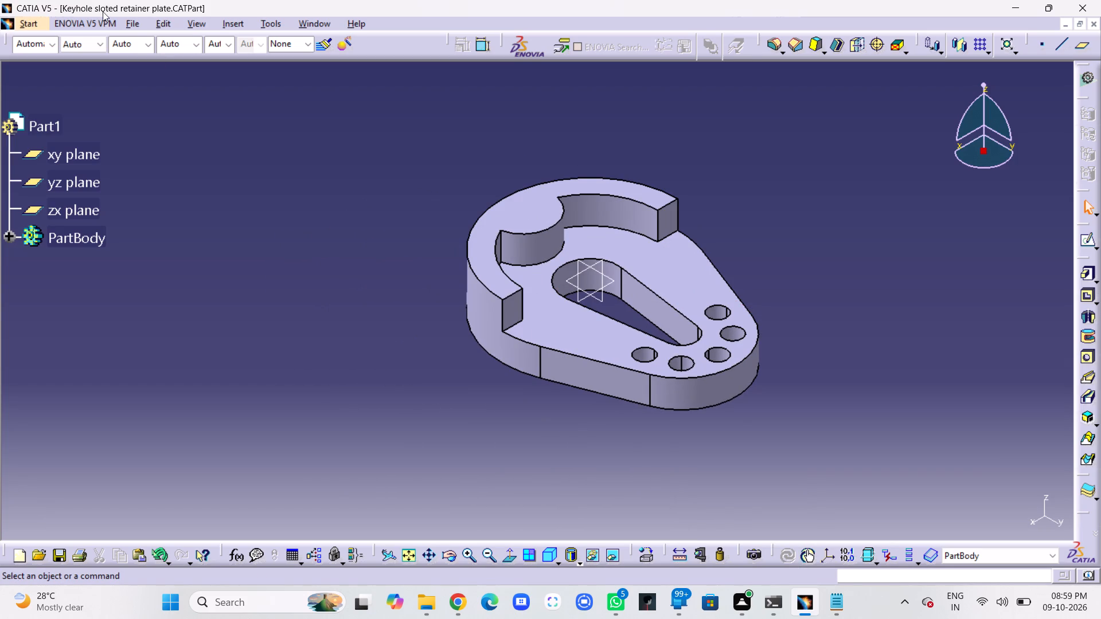
key(ctrl+s)
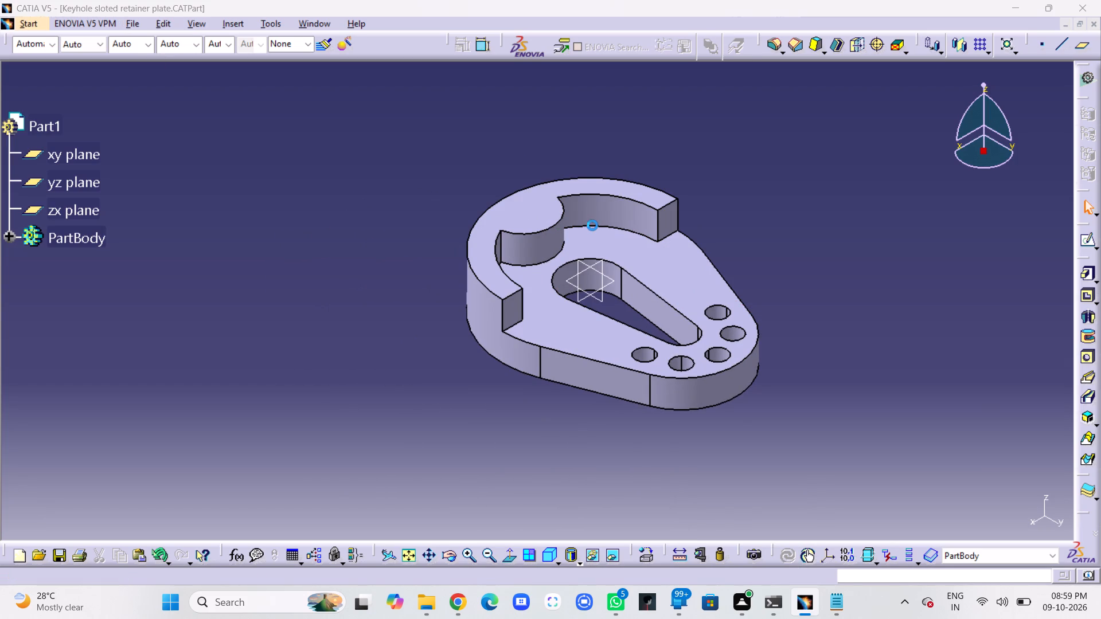